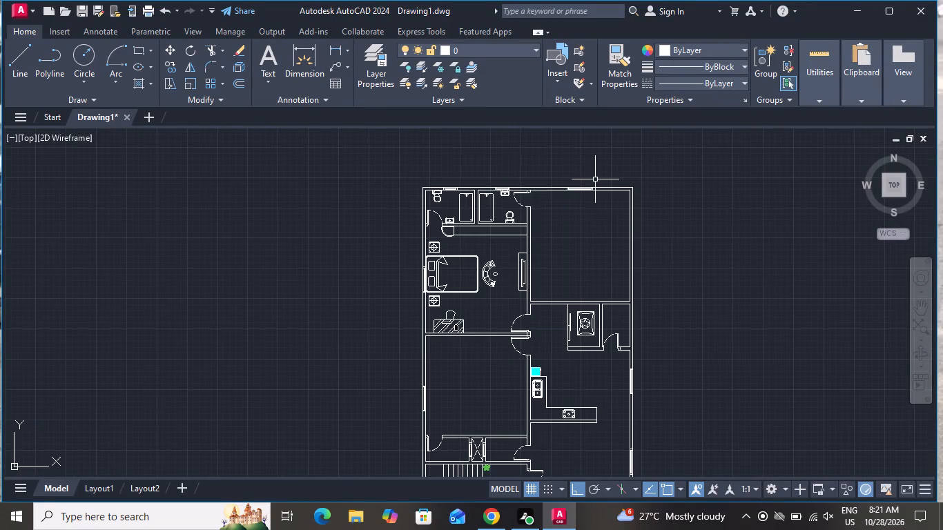
Draw a rounded rectangle for a bed against the top wall of the upper-right room, beneath the window.
scroll(607, 206, "up", 1)
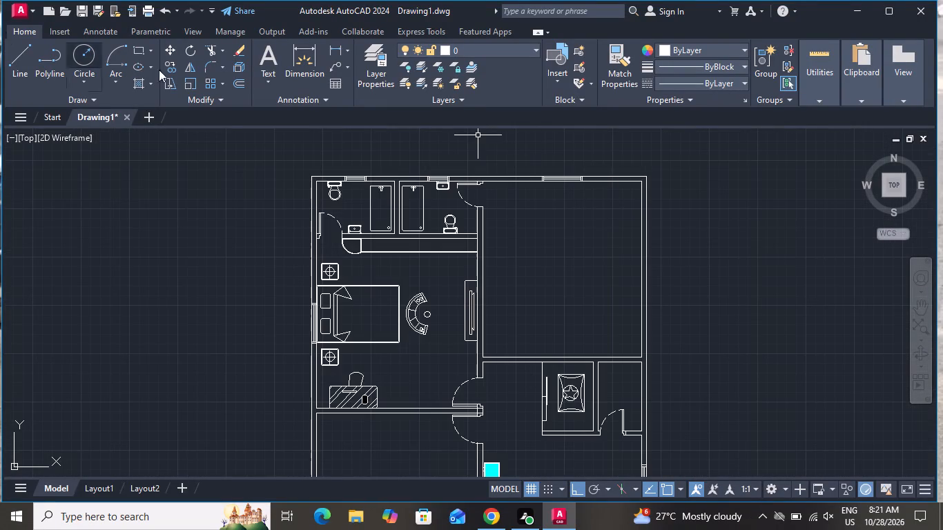
left_click(143, 53)
scroll(550, 170, "up", 3)
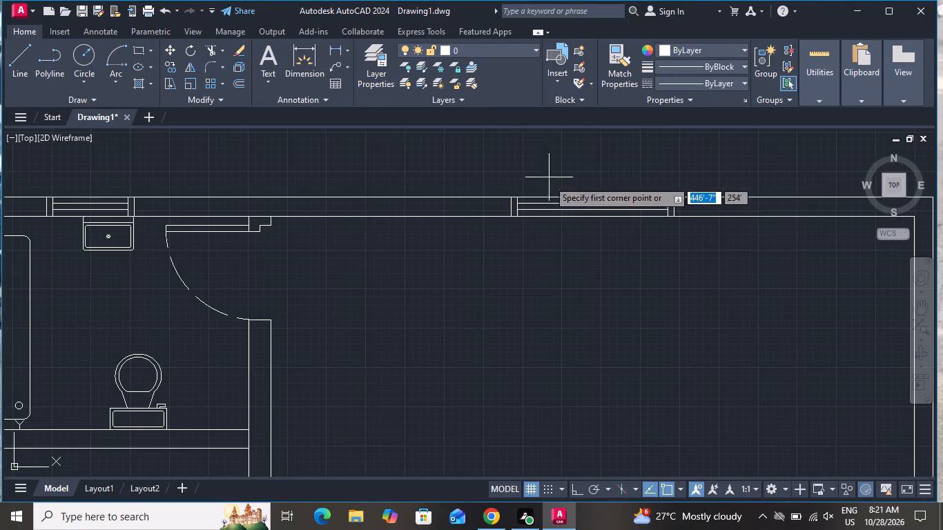
left_click(494, 217)
scroll(637, 367, "down", 3)
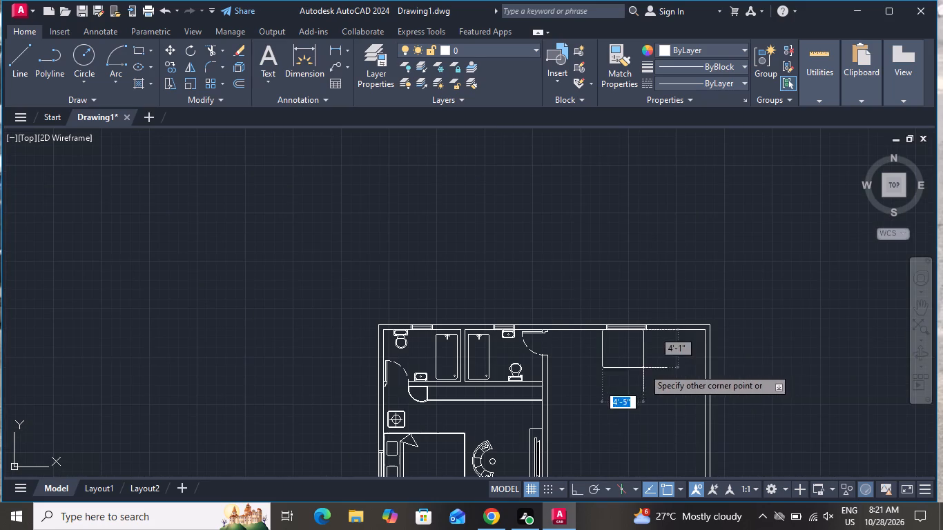
left_click(655, 395)
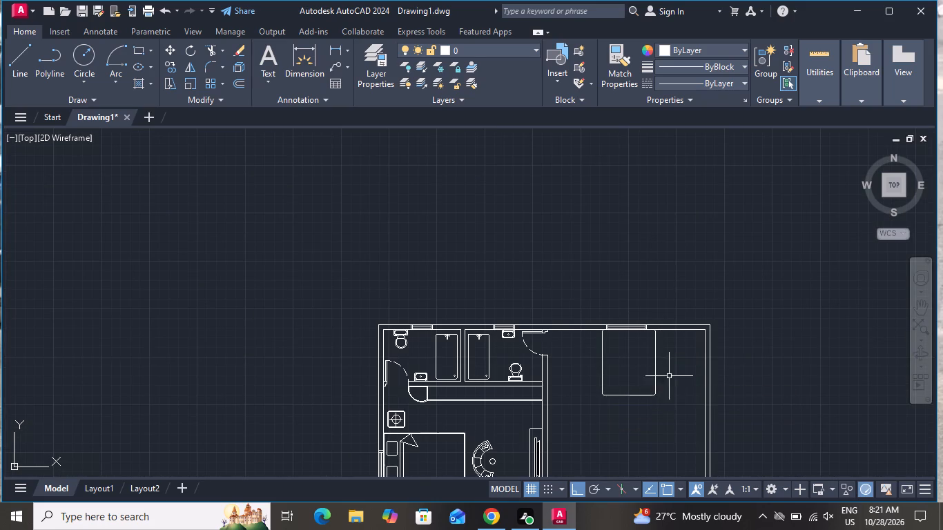
Offset the new bed rectangle 1" inward.
scroll(670, 374, "up", 1)
key("o")
key("space")
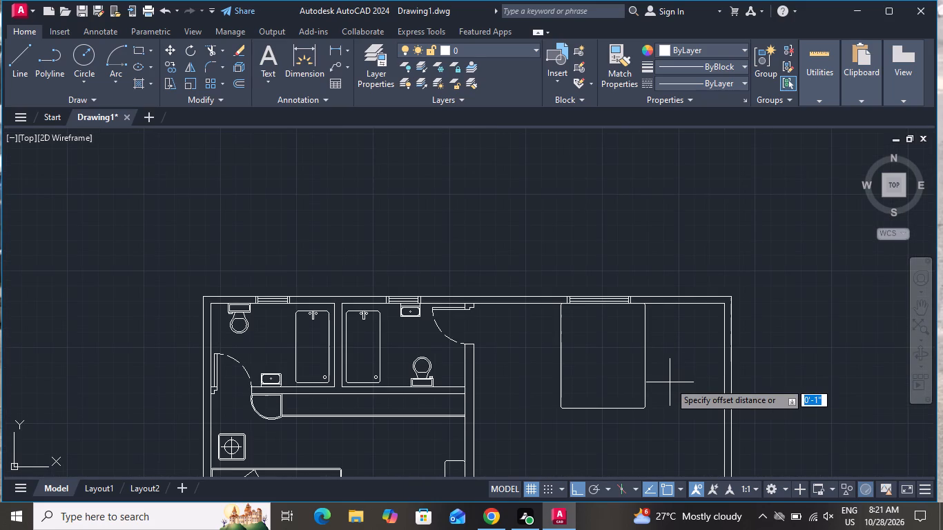
type("1")
key("shift+quotedbl")
key("Return")
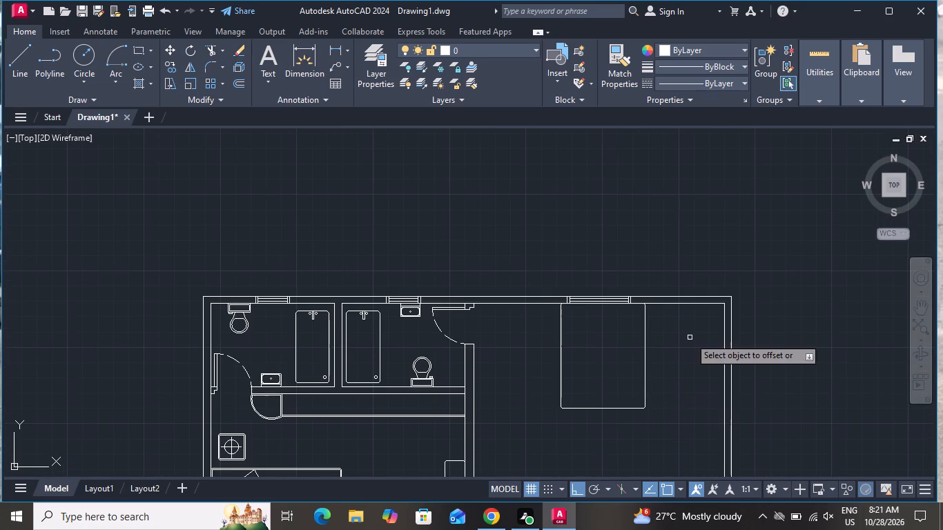
scroll(643, 307, "up", 2)
left_click(643, 308)
left_click(629, 326)
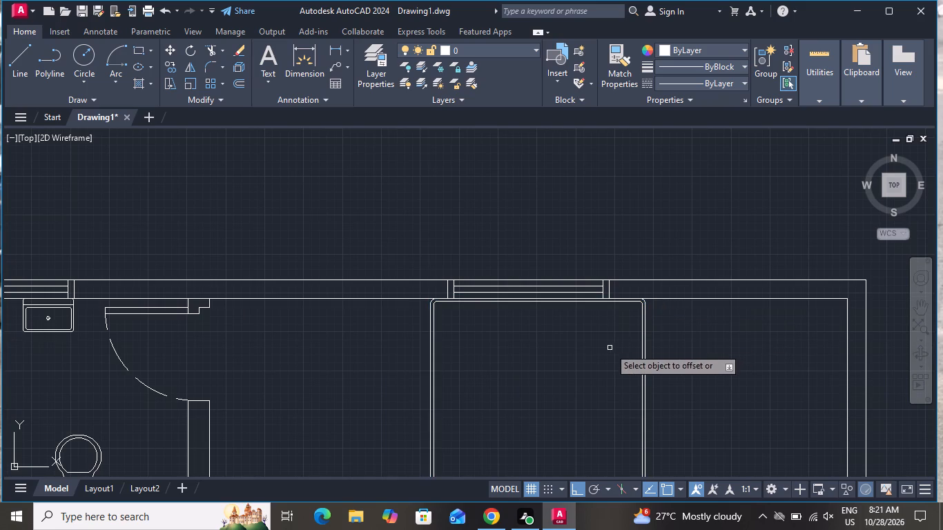
right_click(610, 348)
left_click(628, 364)
Draw a blanket line from the bed's inner left edge, ending in a closed triangular fold that touches the inner right edge.
left_click(19, 49)
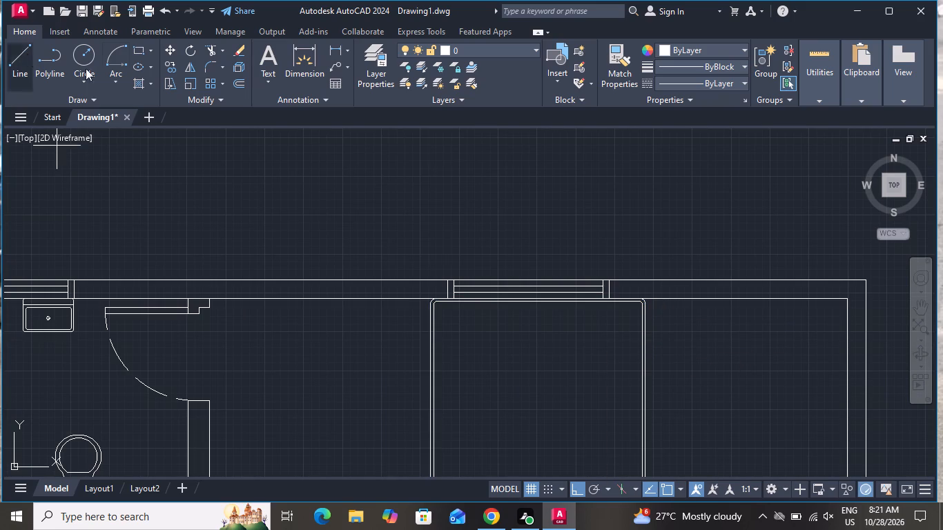
left_click(434, 358)
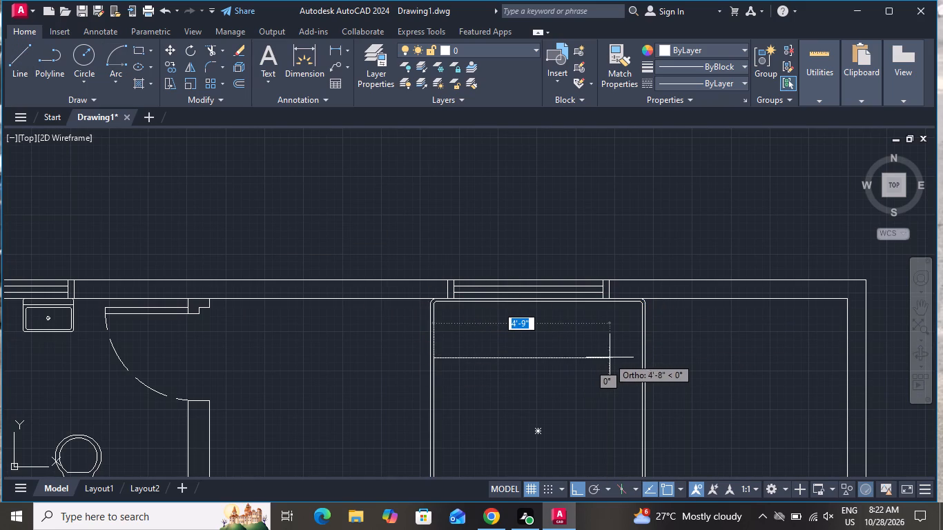
left_click(598, 355)
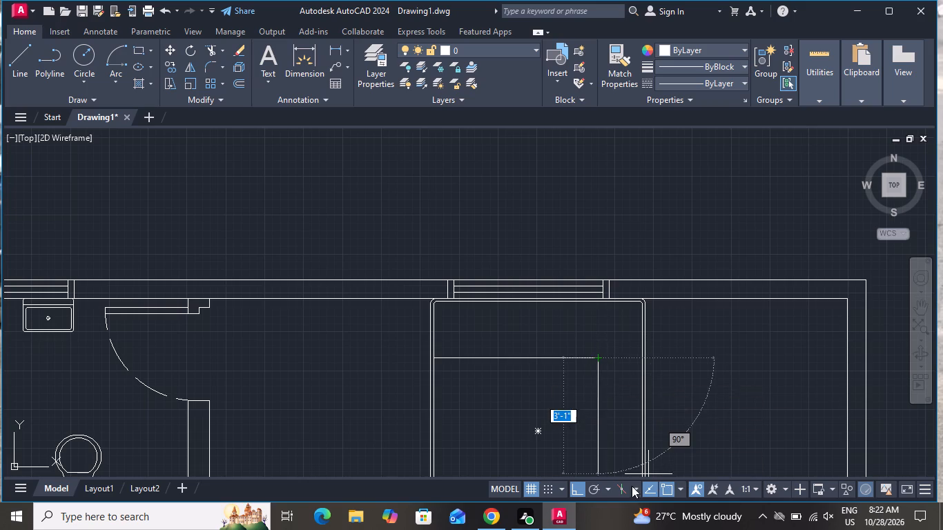
left_click(583, 489)
scroll(628, 372, "up", 1)
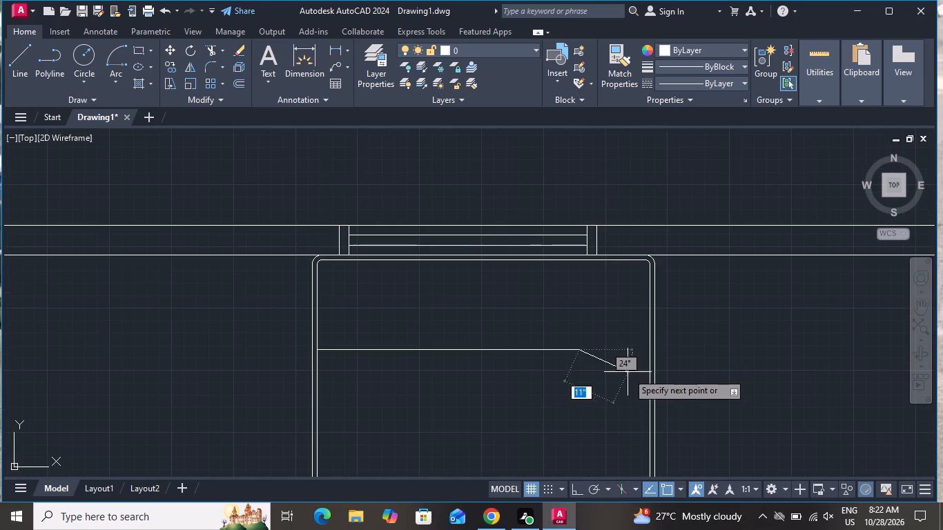
scroll(619, 380, "up", 1)
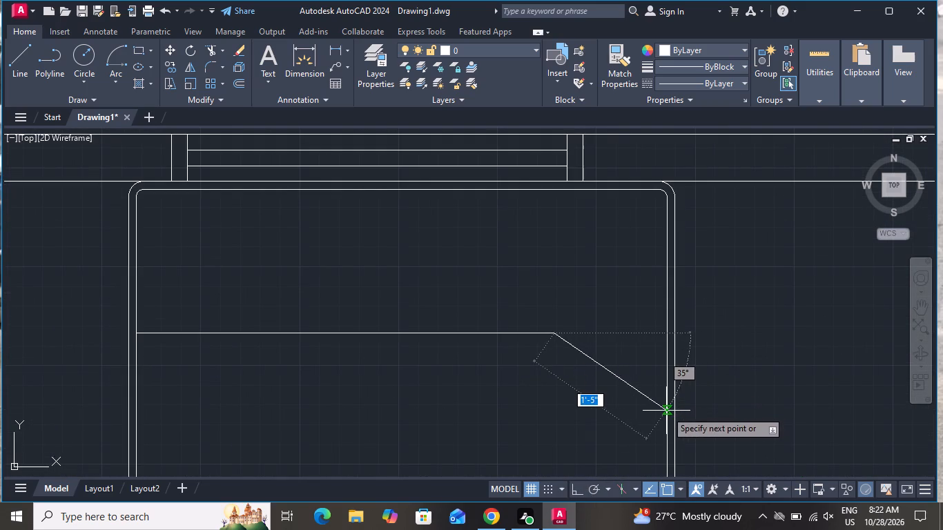
left_click(666, 409)
scroll(630, 413, "down", 1)
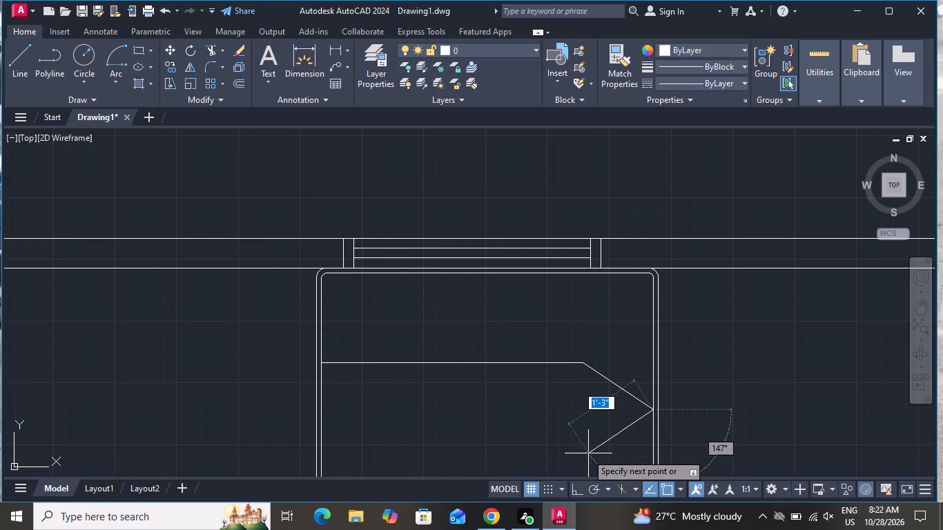
left_click(576, 461)
left_click(585, 362)
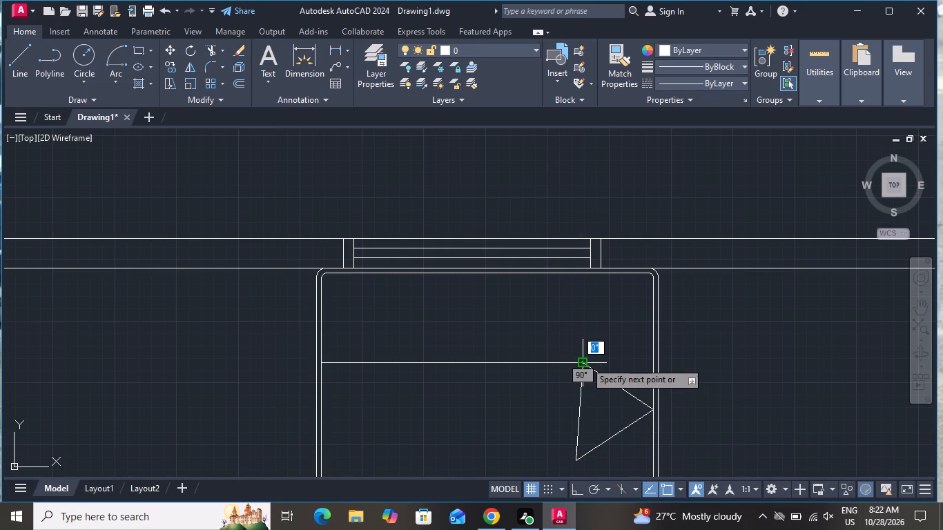
right_click(585, 363)
left_click(619, 225)
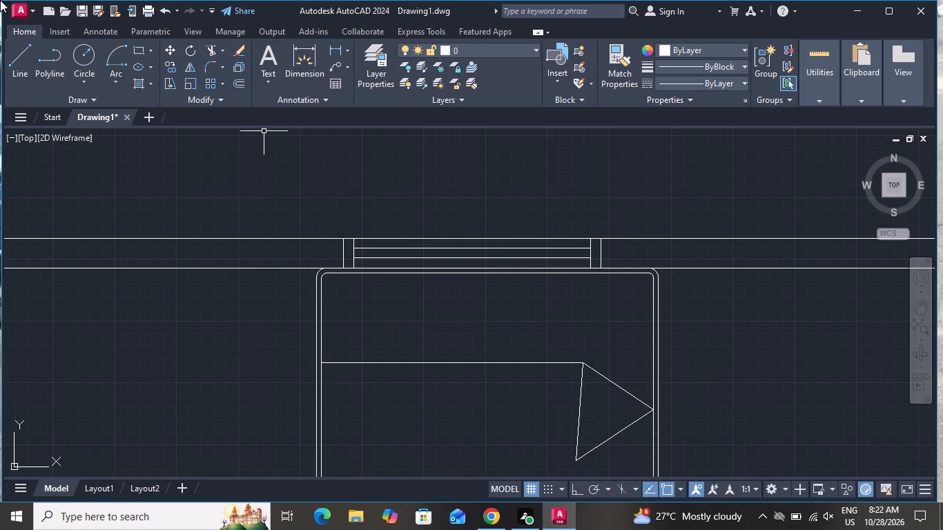
Draw a second line just below the blanket line, from the bed's inner left edge to the triangular fold.
left_click(27, 56)
scroll(317, 373, "up", 1)
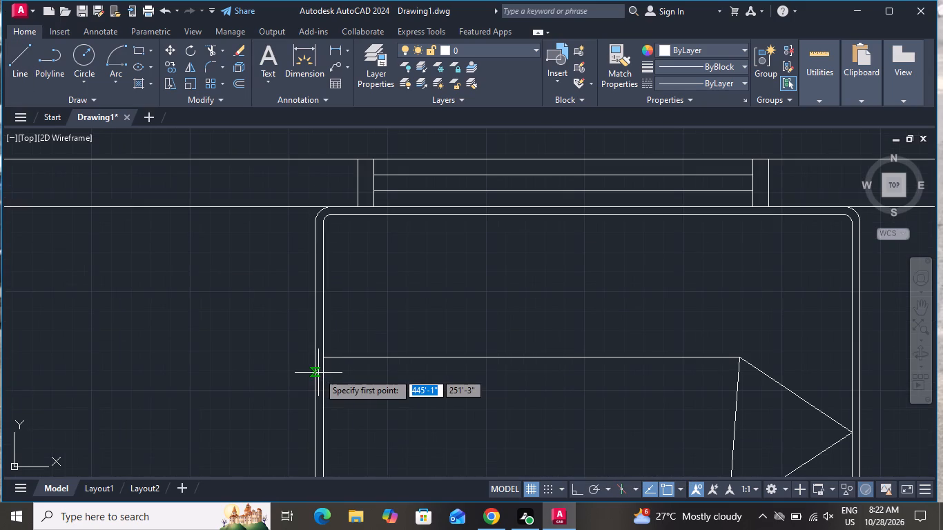
left_click(322, 369)
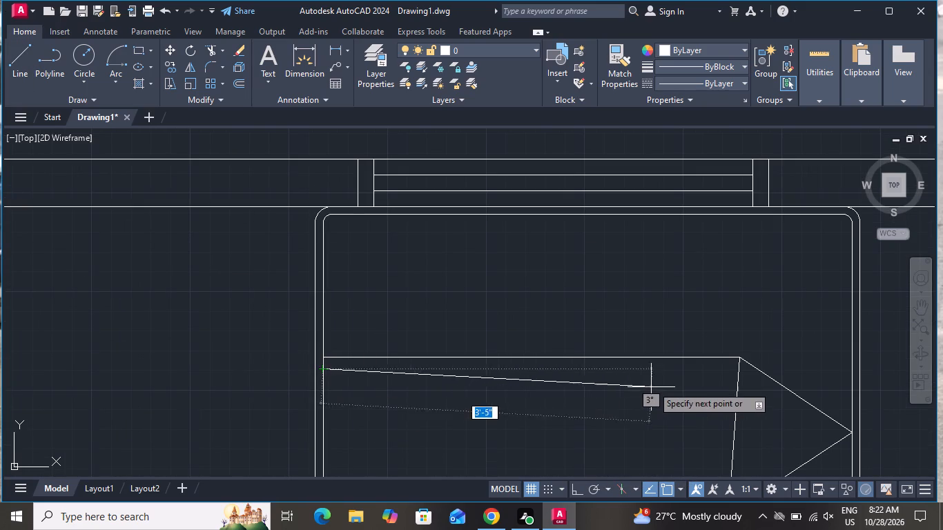
left_click(740, 369)
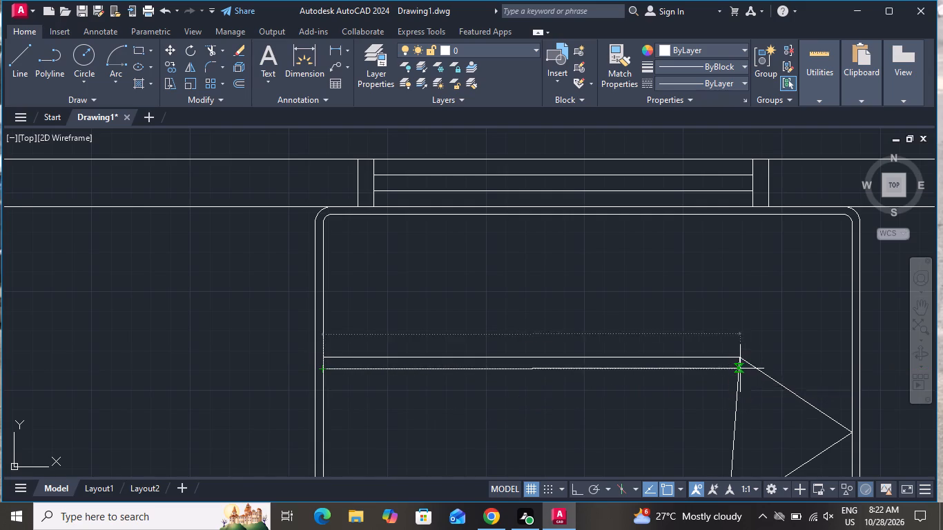
right_click(739, 370)
left_click(763, 244)
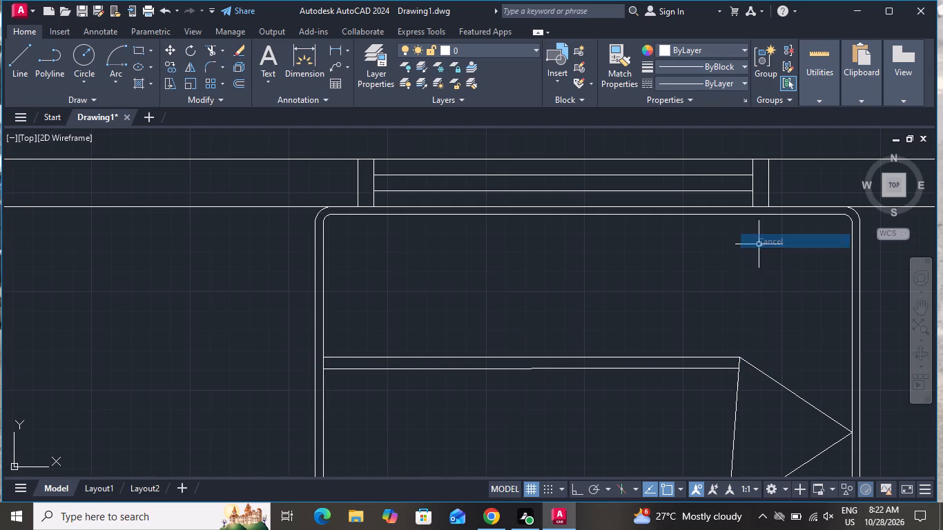
Draw a rounded rectangle for a pillow at the left of the bed head, above the blanket lines.
left_click(142, 45)
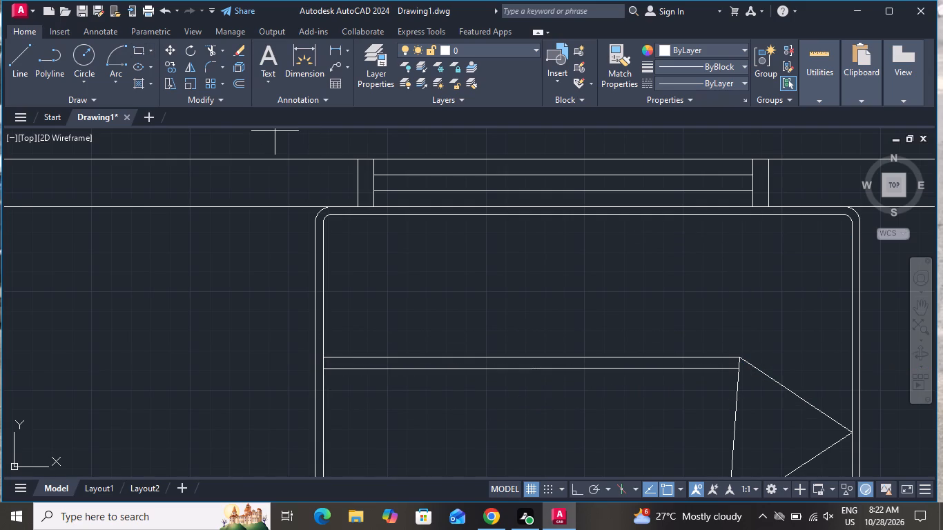
left_click(389, 248)
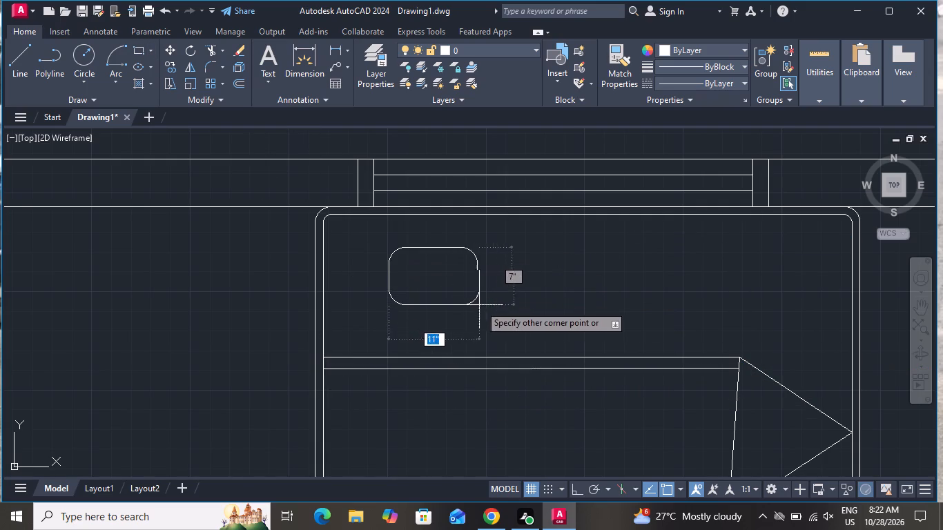
left_click(509, 323)
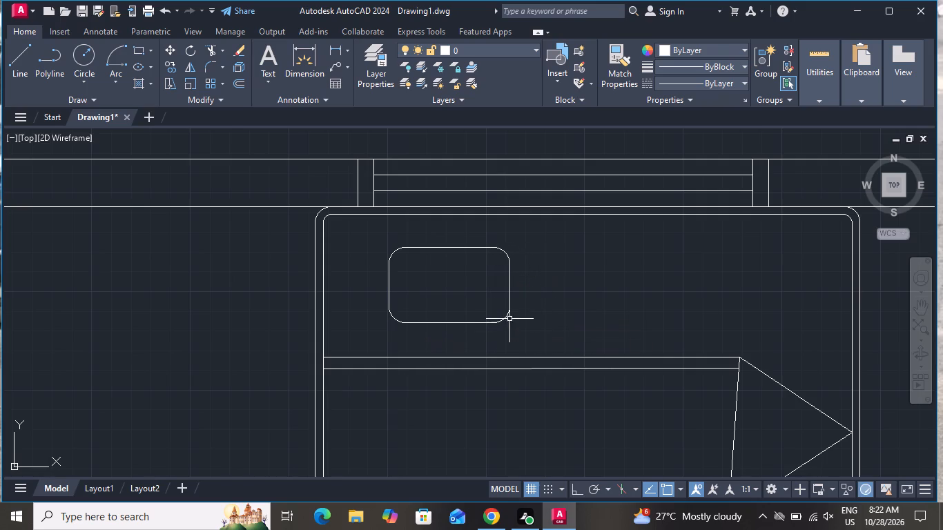
Copy the pillow about 3' across to the right half of the bed head.
left_click(513, 303)
left_click(454, 236)
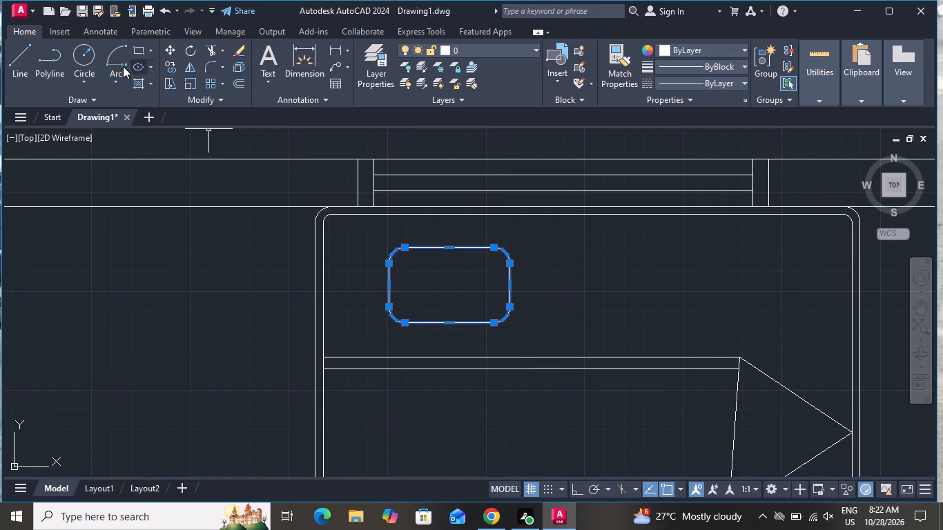
left_click(162, 65)
left_click(166, 70)
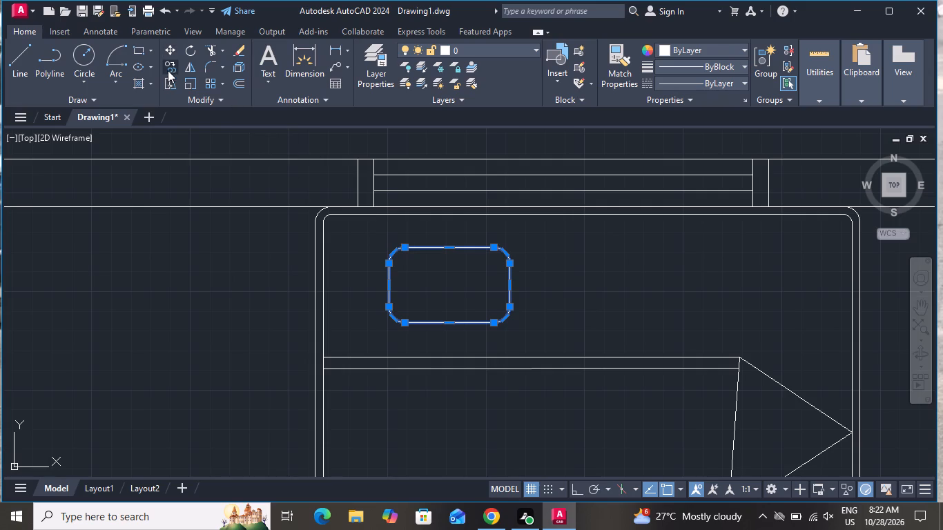
left_click(438, 304)
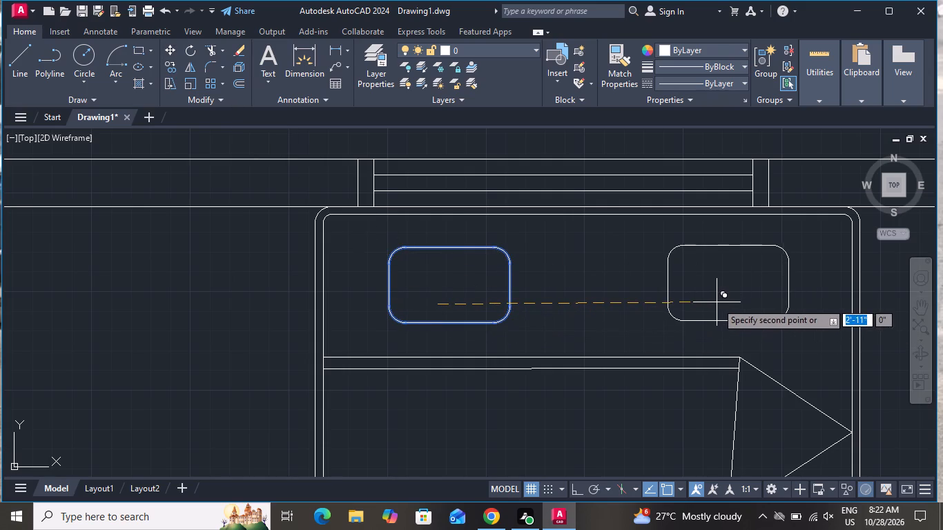
left_click(718, 300)
right_click(718, 300)
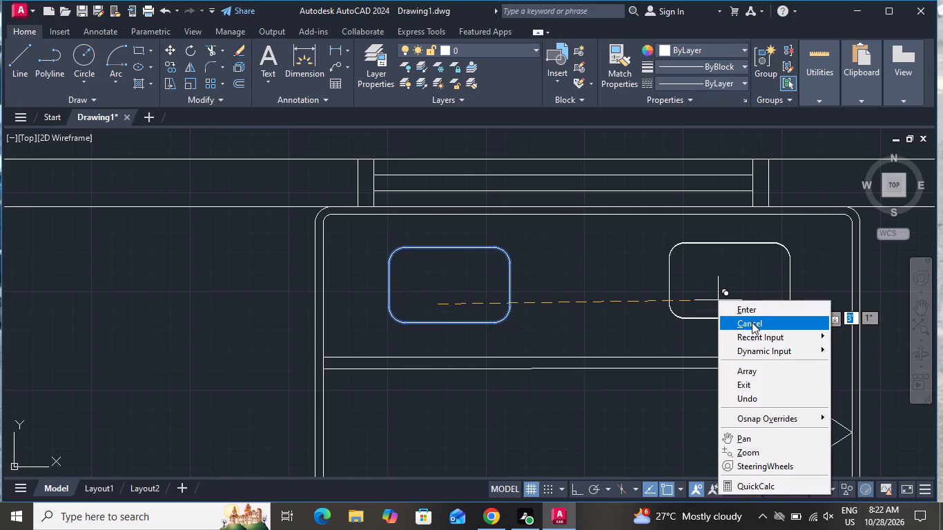
left_click(752, 322)
Draw a small rounded, roughly square nightstand beside the bed head, between the bed and the right wall.
scroll(587, 250, "down", 3)
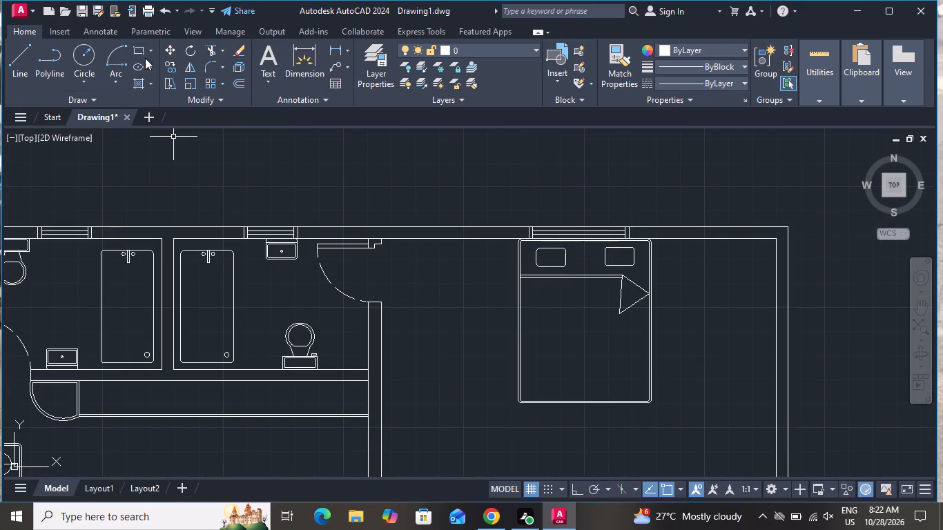
left_click(143, 48)
scroll(612, 203, "up", 1)
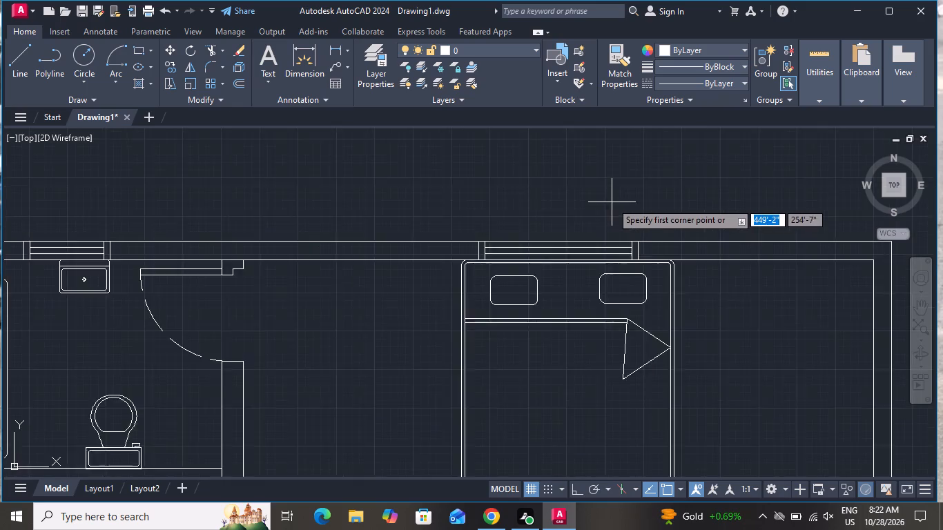
scroll(612, 202, "up", 1)
scroll(785, 301, "up", 1)
left_click(711, 315)
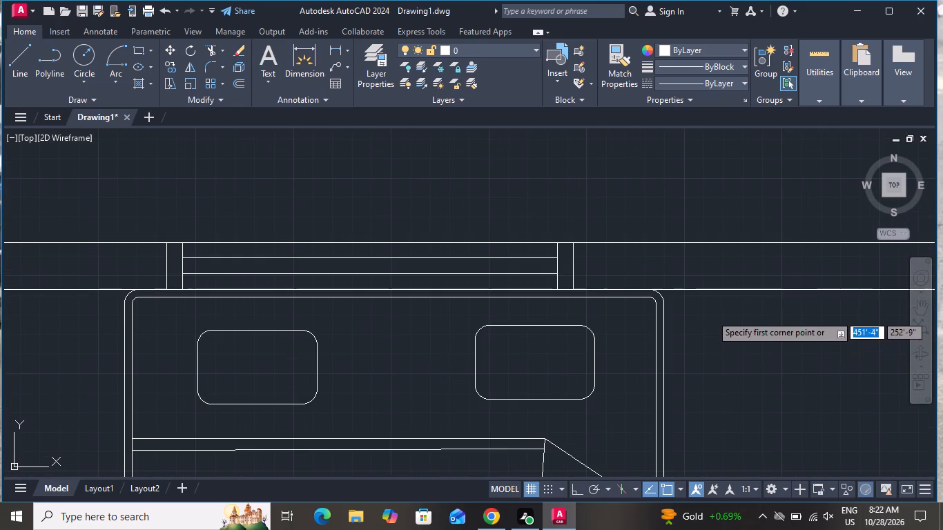
left_click(798, 402)
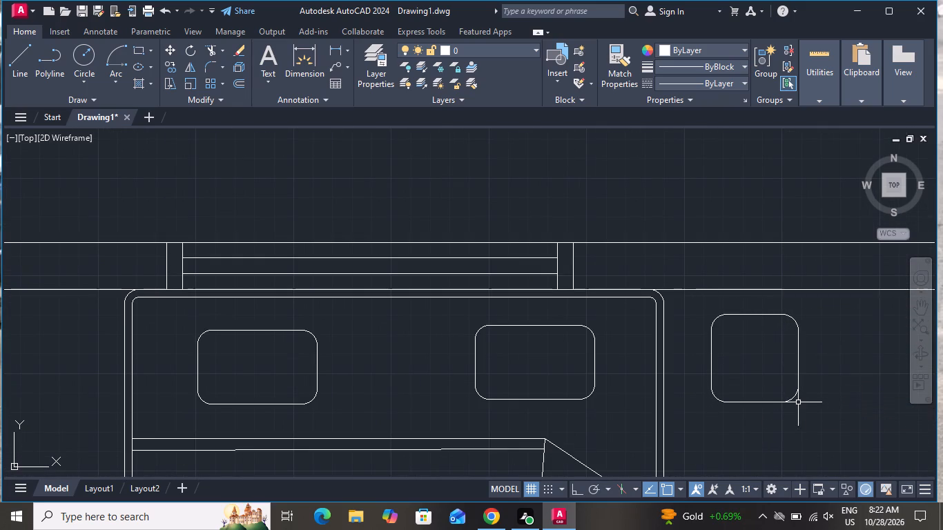
Offset the nightstand outline 1" inward.
type("o 1")
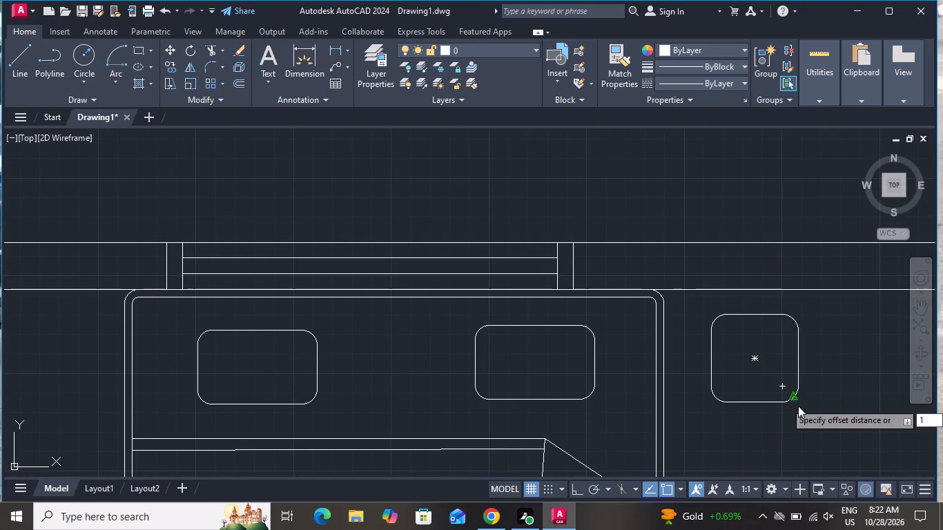
key("shift+quotedbl")
key("Return")
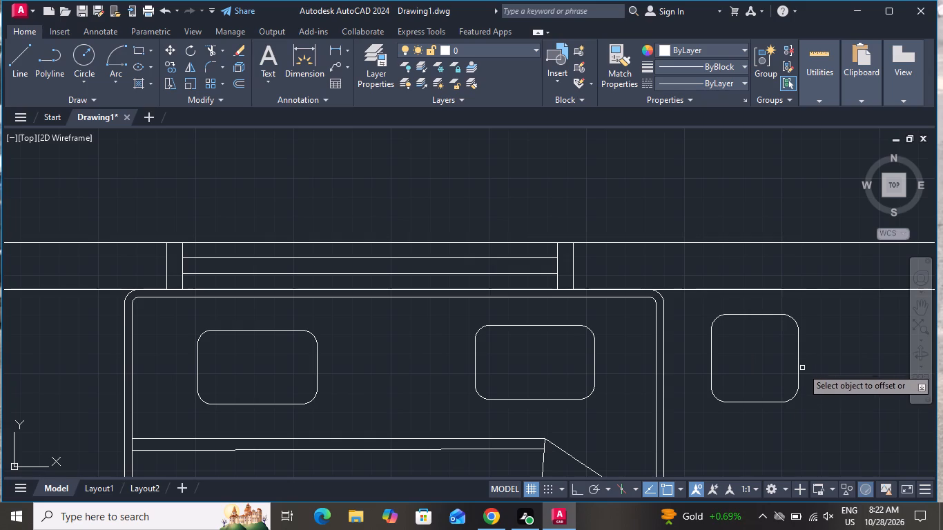
left_click(799, 371)
left_click(784, 381)
right_click(784, 381)
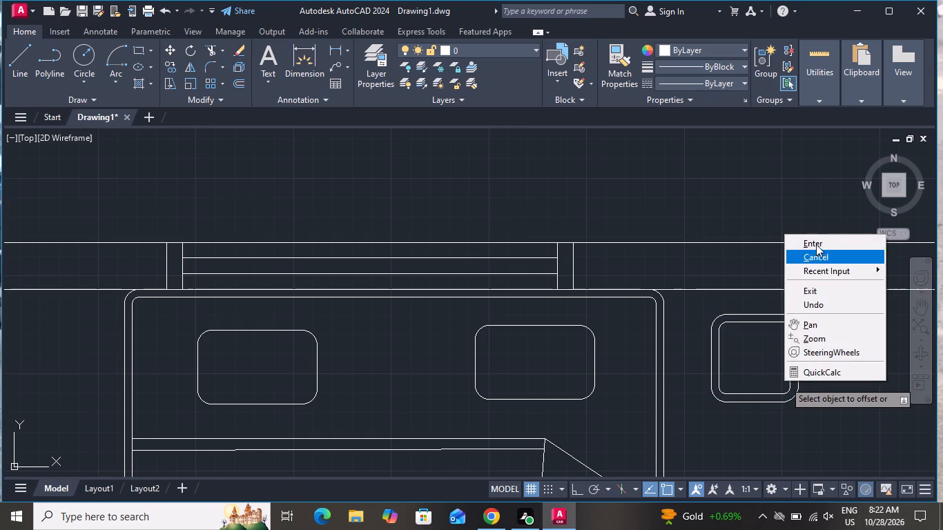
left_click(821, 262)
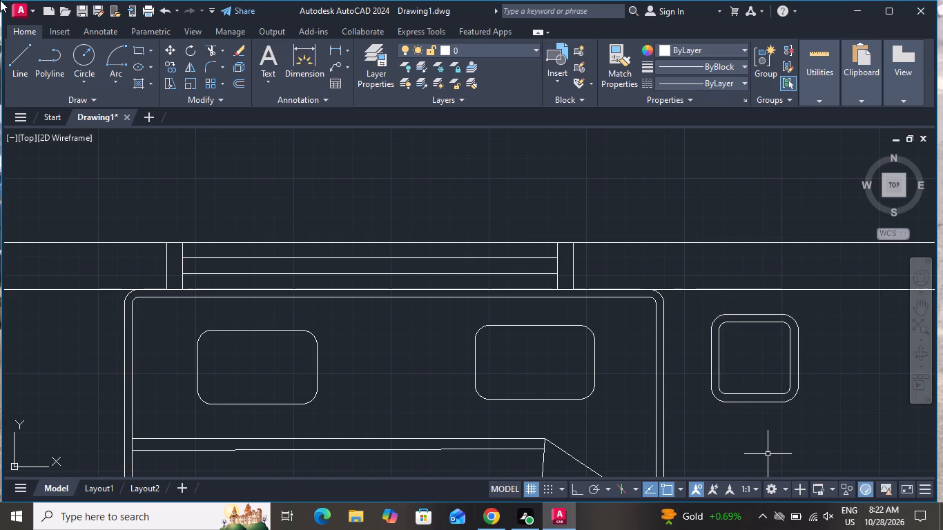
Draw a lamp circle centred inside the inner outline of the nightstand beside the bed head.
left_click(79, 51)
scroll(162, 144, "down", 1)
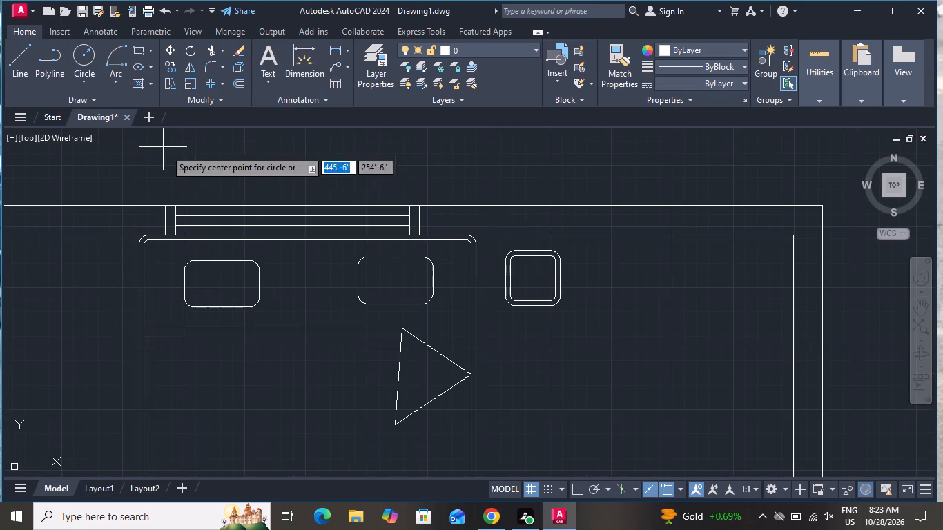
scroll(540, 277, "up", 1)
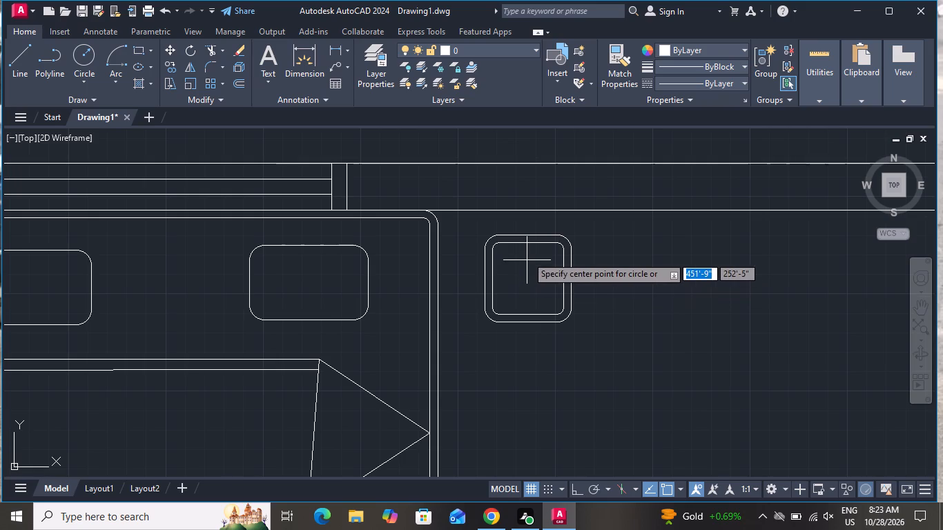
left_click(527, 281)
left_click(536, 300)
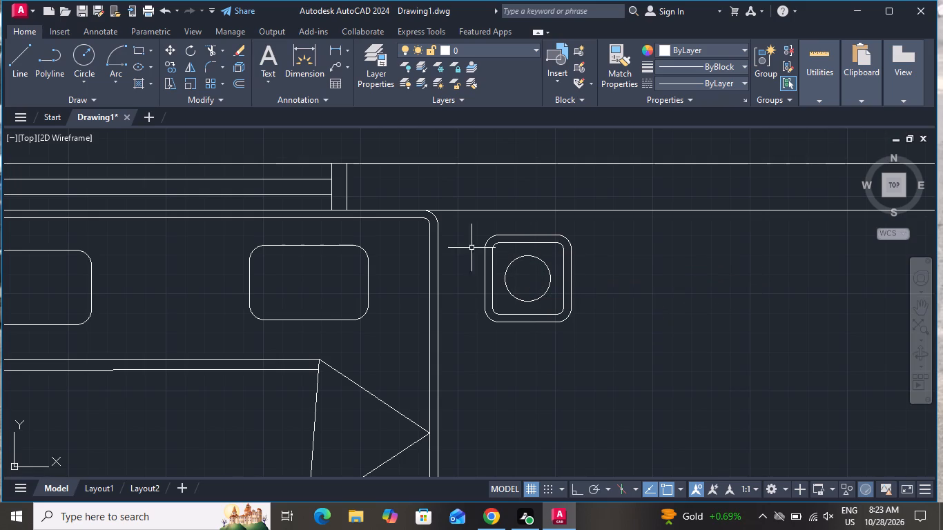
Draw a horizontal line about 8" long through the lamp circle's centre, extending past the circle on both sides.
left_click(21, 51)
scroll(541, 262, "up", 2)
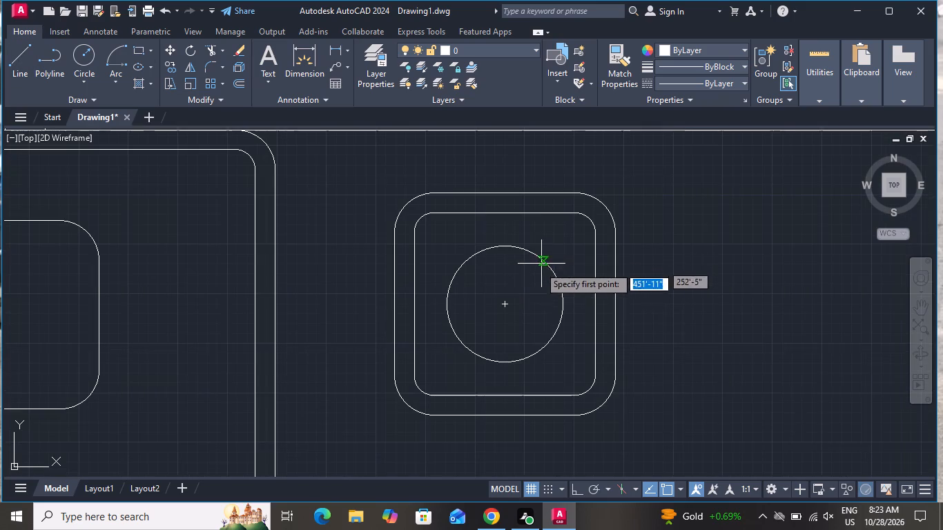
left_click(427, 305)
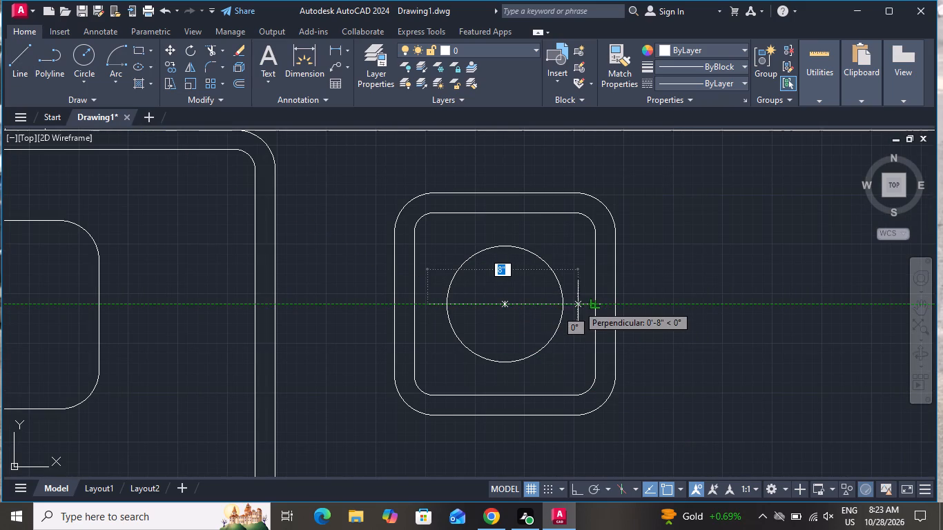
left_click(581, 303)
right_click(580, 304)
left_click(601, 324)
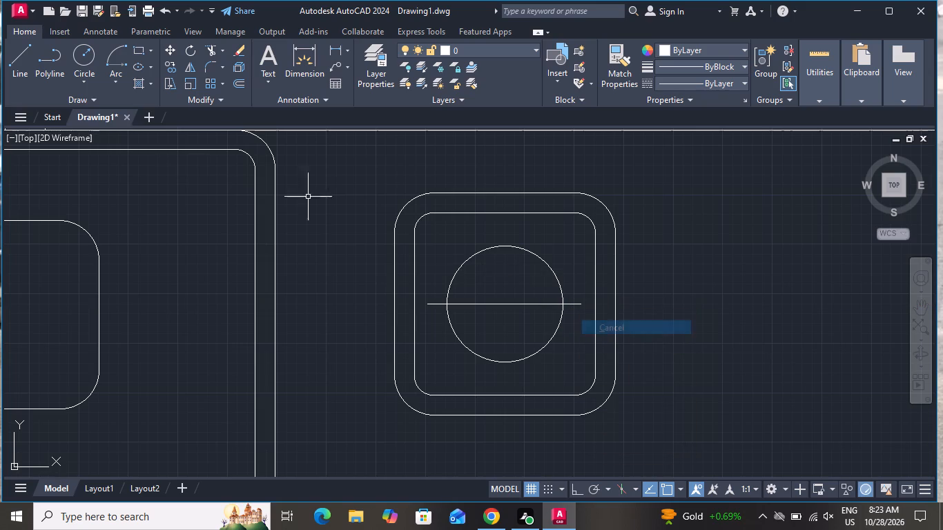
Draw a straight vertical line through the lamp circle's centre, extending past the circle above and below to complete the cross.
left_click(12, 49)
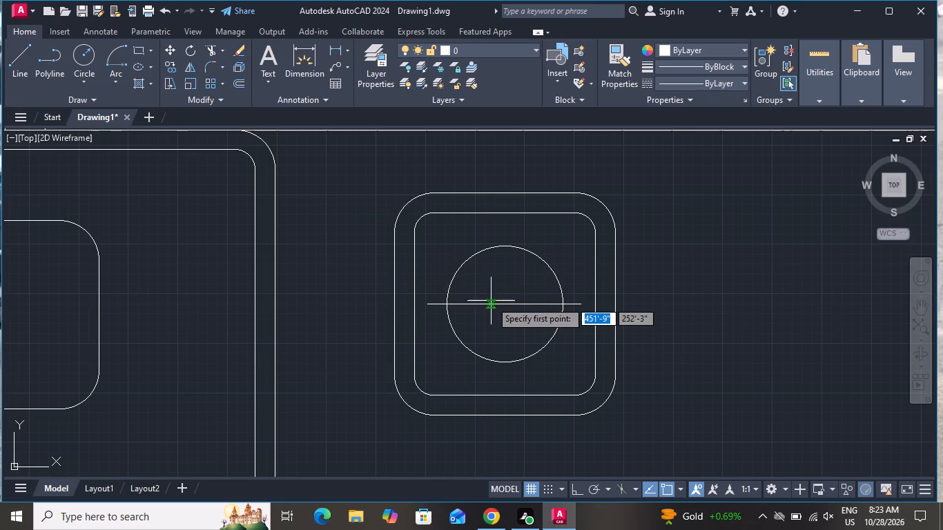
left_click(501, 228)
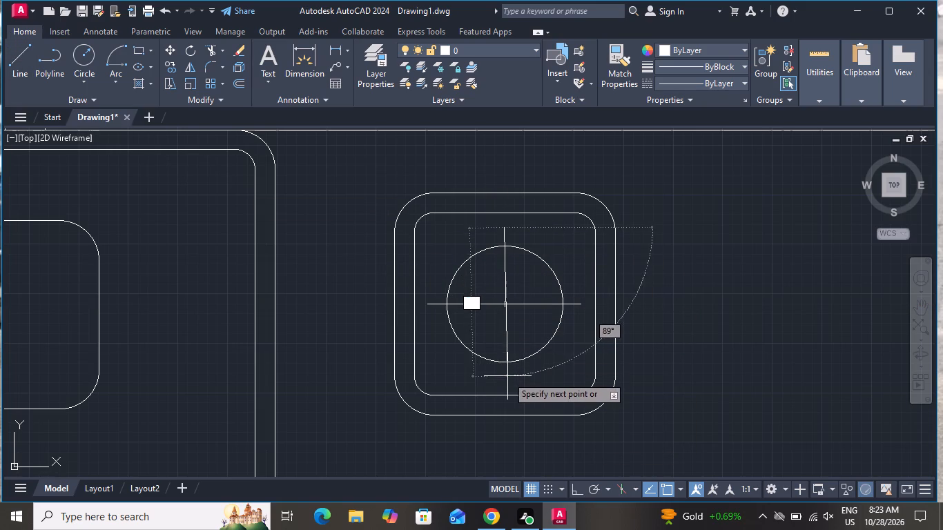
left_click(581, 490)
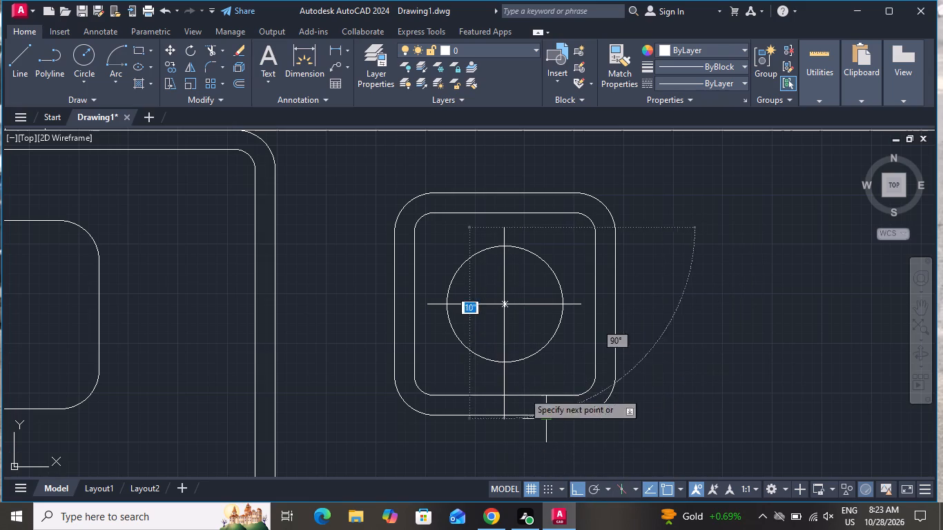
left_click(501, 383)
right_click(507, 377)
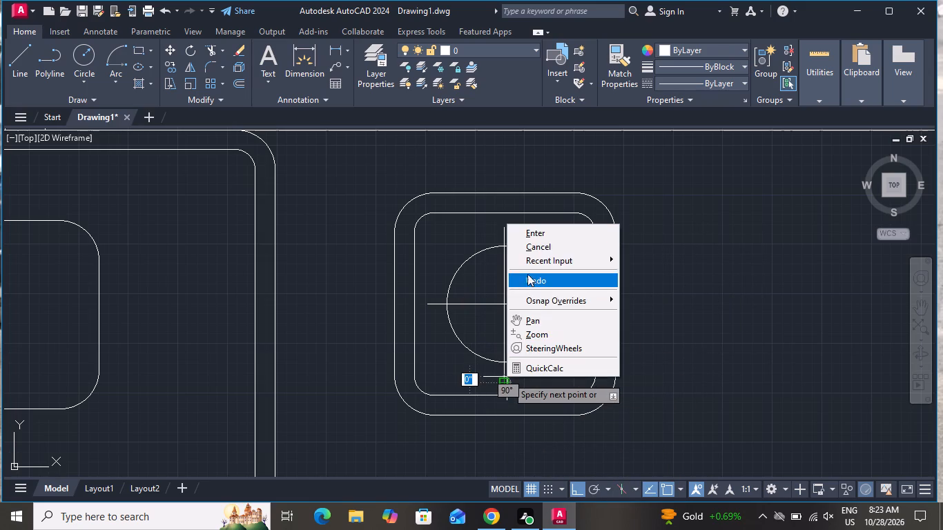
left_click(536, 237)
Copy the complete nightstand with its lamp symbol to the opposite side of the bed head.
scroll(536, 255, "down", 2)
left_click(592, 229)
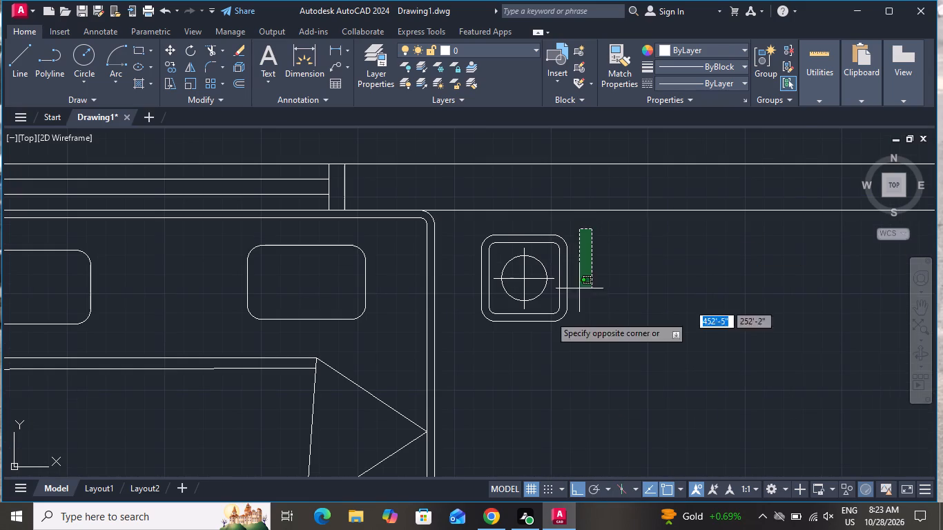
left_click(469, 341)
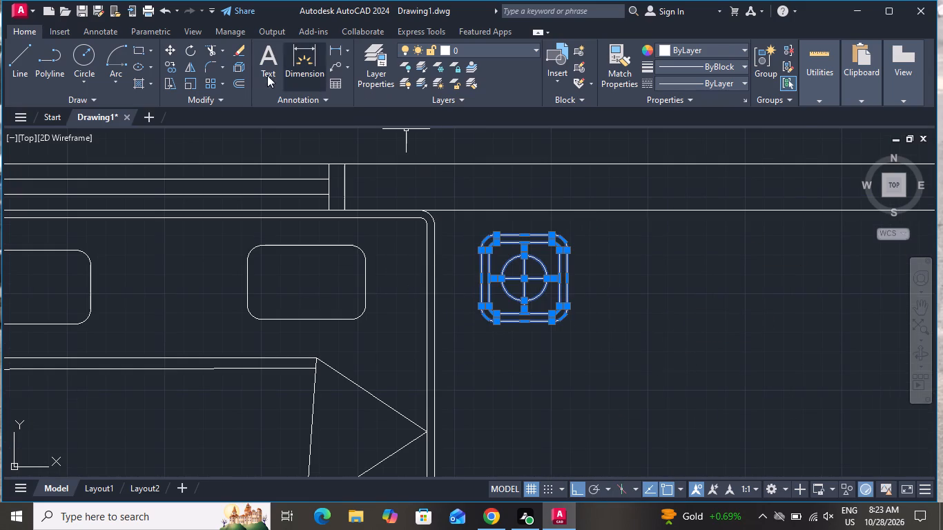
left_click(172, 65)
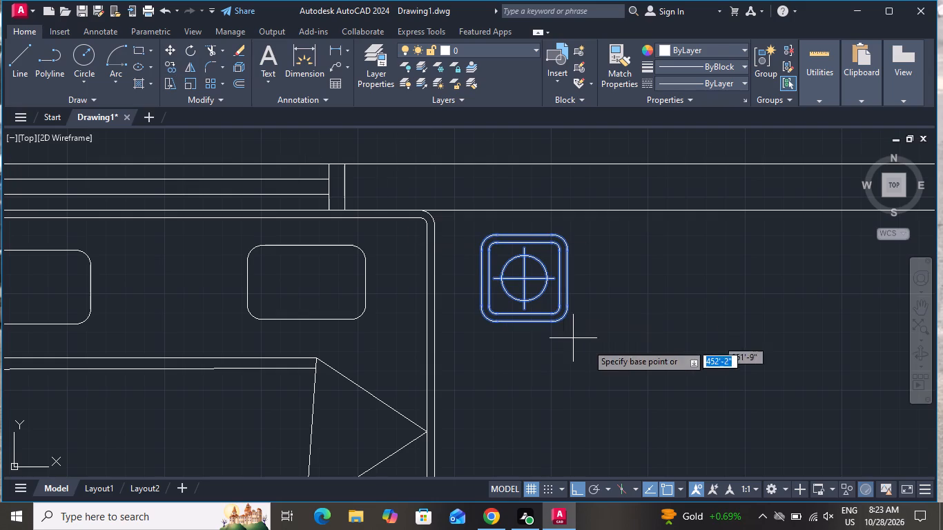
left_click(605, 340)
scroll(455, 324, "down", 4)
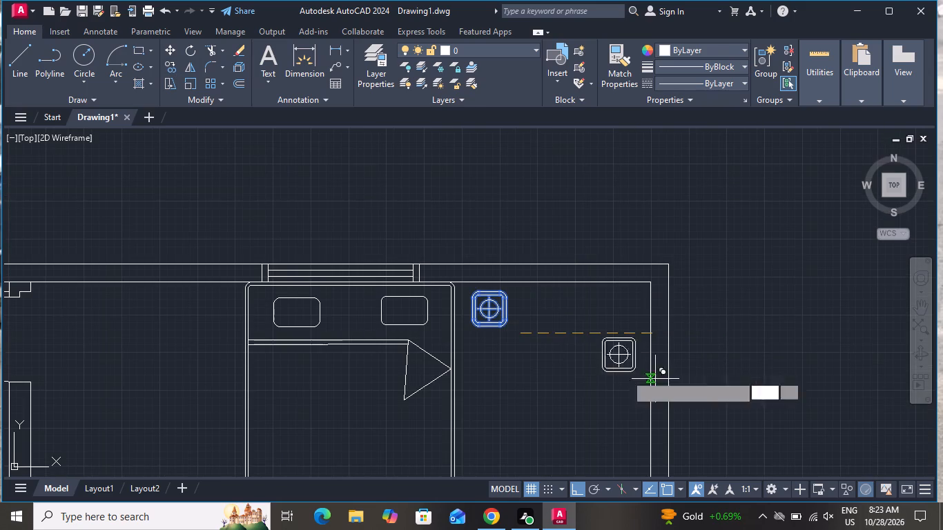
scroll(297, 346, "up", 2)
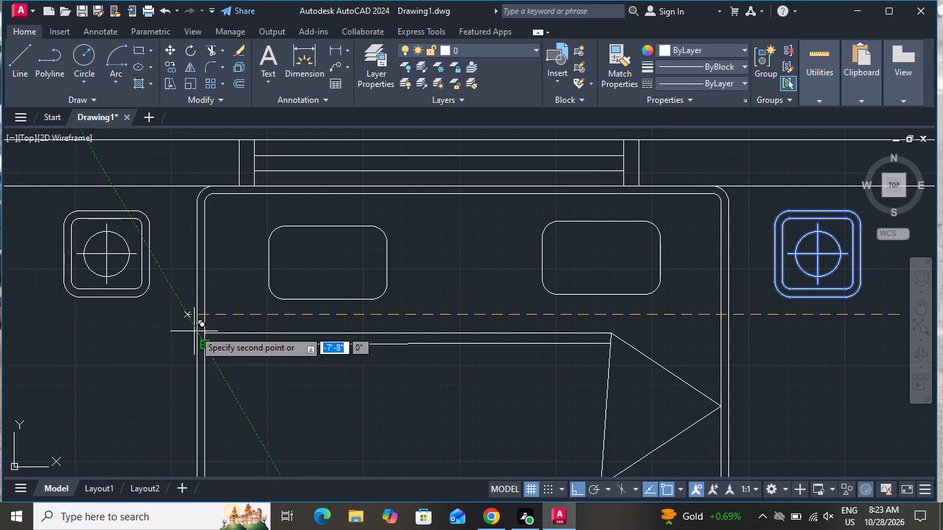
left_click(204, 323)
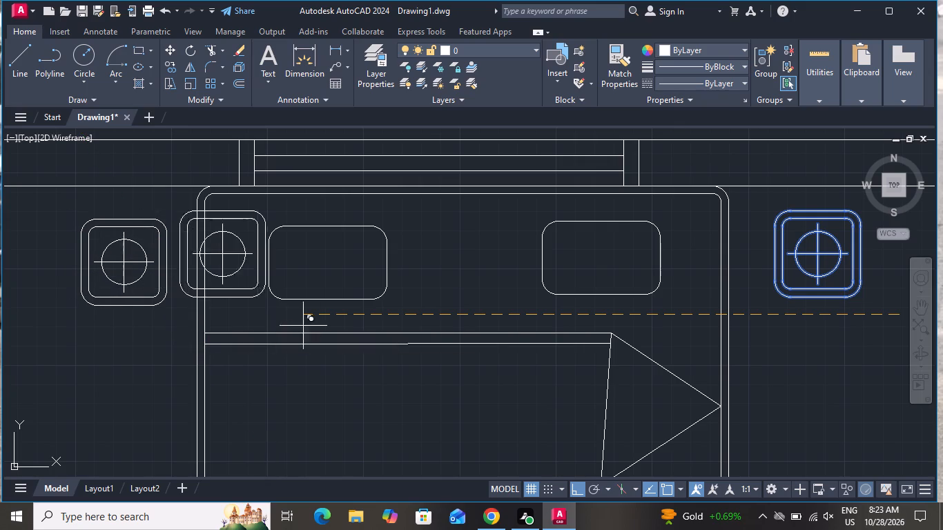
right_click(318, 330)
left_click(376, 164)
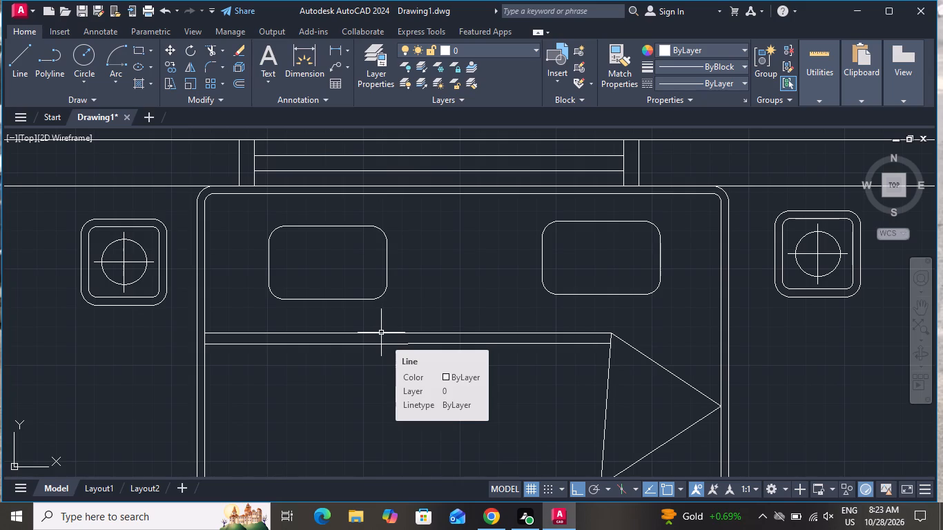
Copy the curved sofa and round table from the left bedroom about 15'-9" horizontally into the upper-right bedroom.
scroll(438, 383, "down", 2)
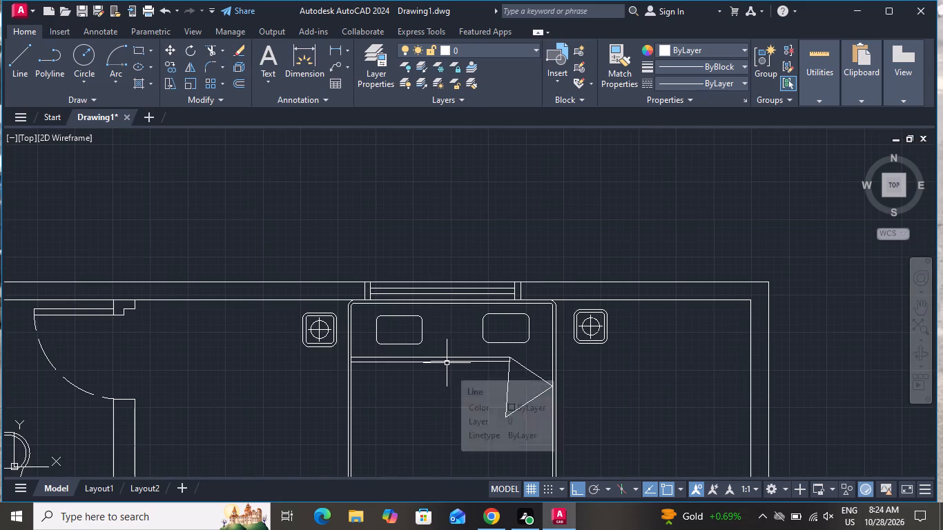
scroll(447, 362, "down", 4)
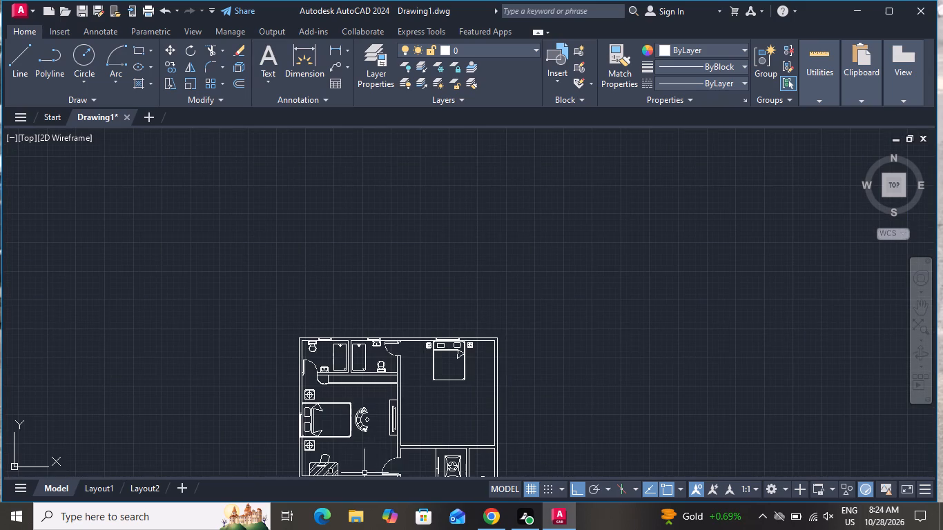
scroll(370, 446, "up", 3)
left_click(368, 271)
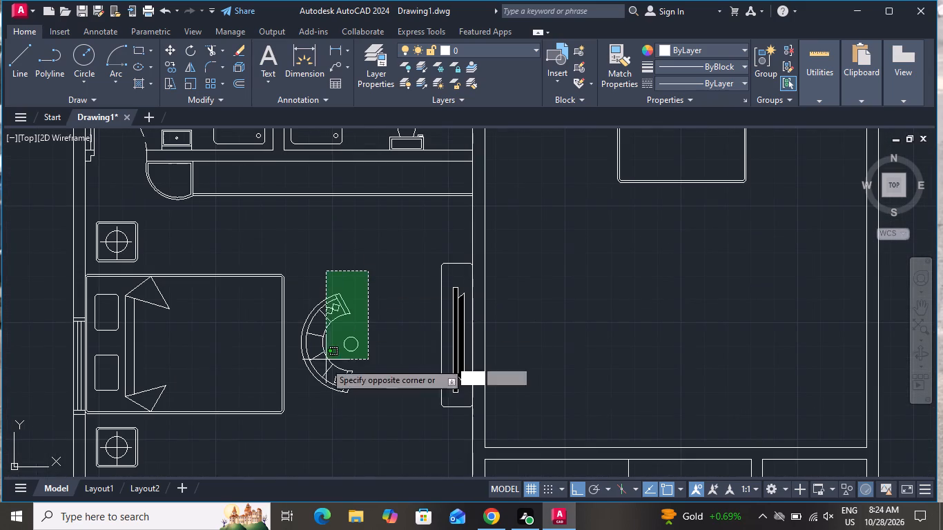
left_click(294, 414)
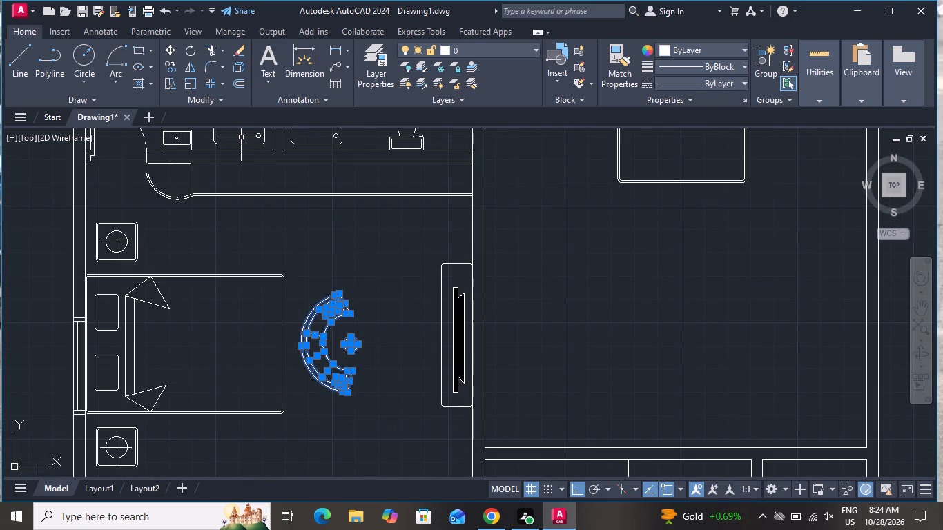
left_click(166, 64)
left_click(347, 343)
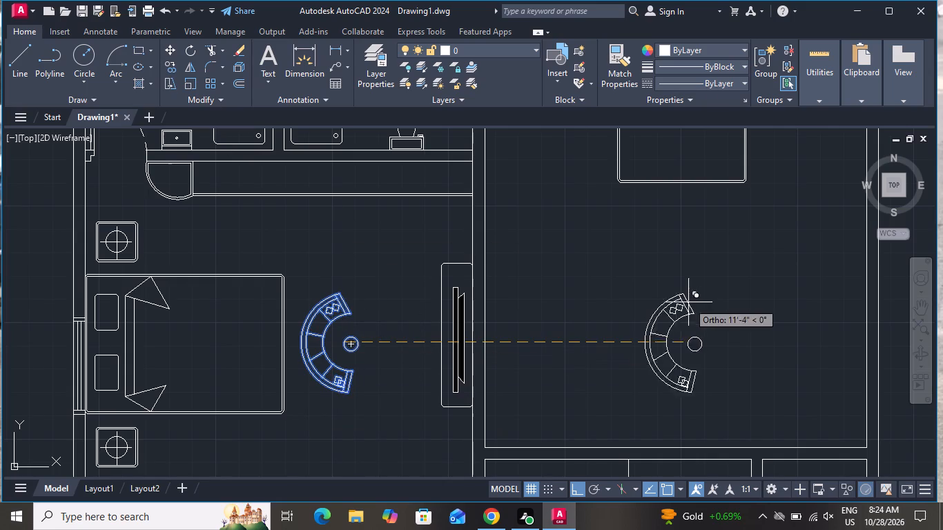
left_click(696, 288)
right_click(696, 288)
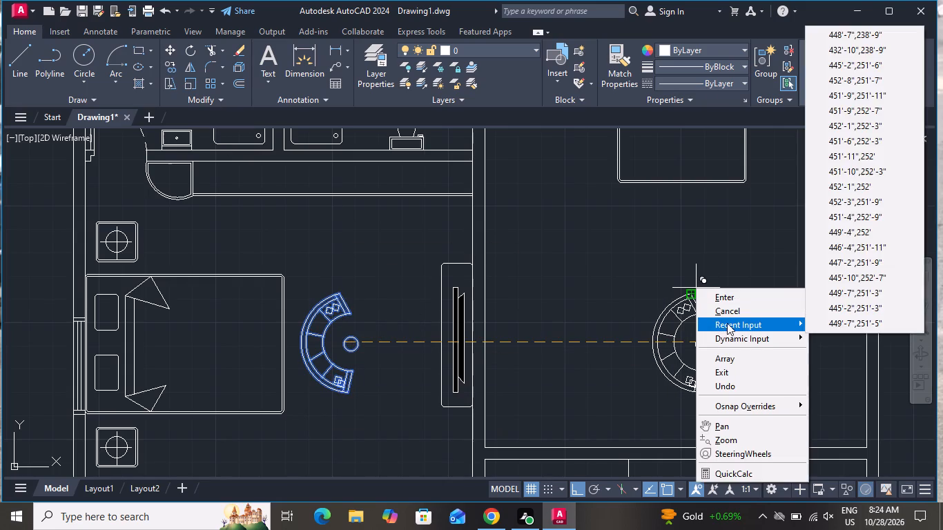
left_click(727, 306)
Rotate the copied curved sofa and round table 90° clockwise so the open side faces away from the bed.
scroll(670, 275, "down", 1)
scroll(686, 363, "up", 2)
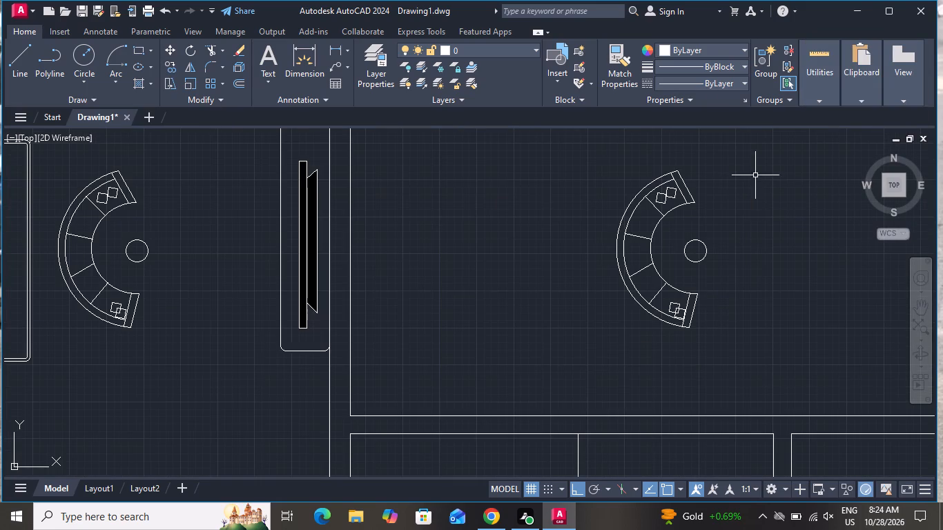
left_click(758, 155)
left_click(599, 351)
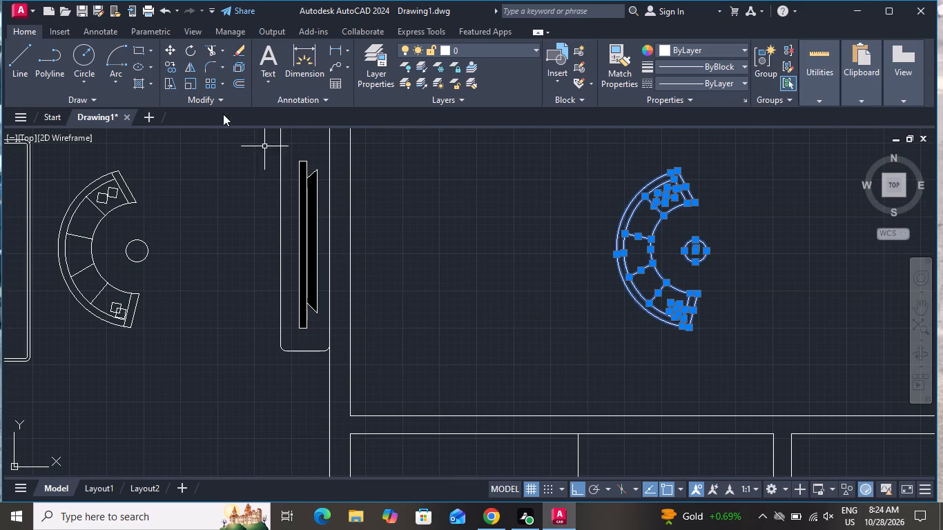
left_click(187, 47)
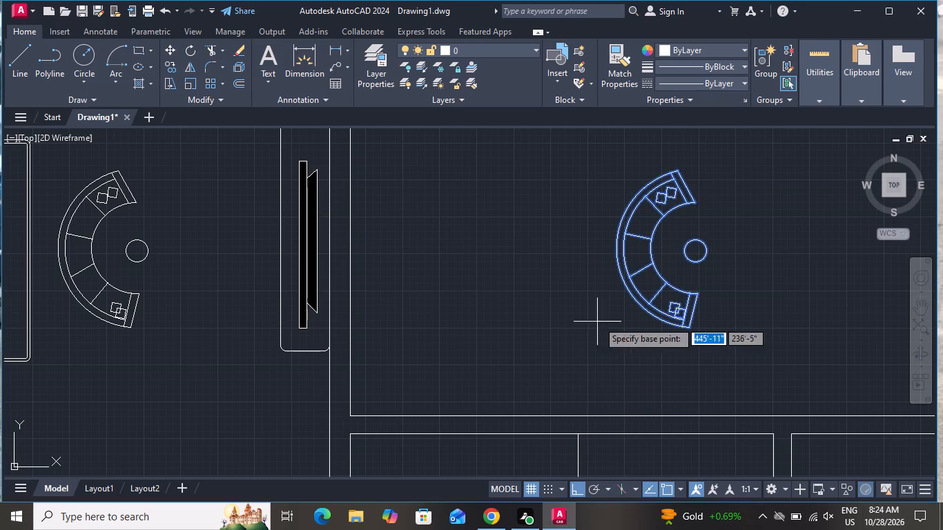
left_click(687, 162)
scroll(735, 277, "down", 3)
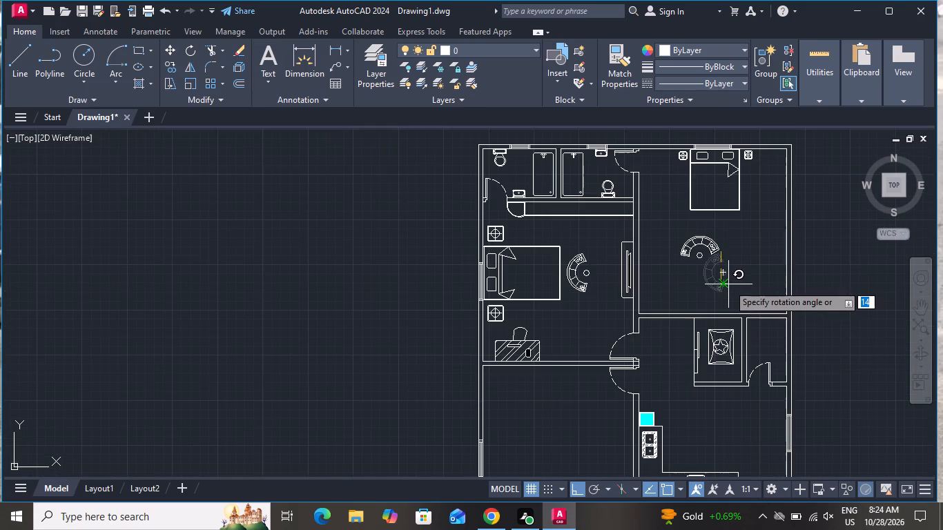
left_click(690, 291)
scroll(732, 233, "up", 2)
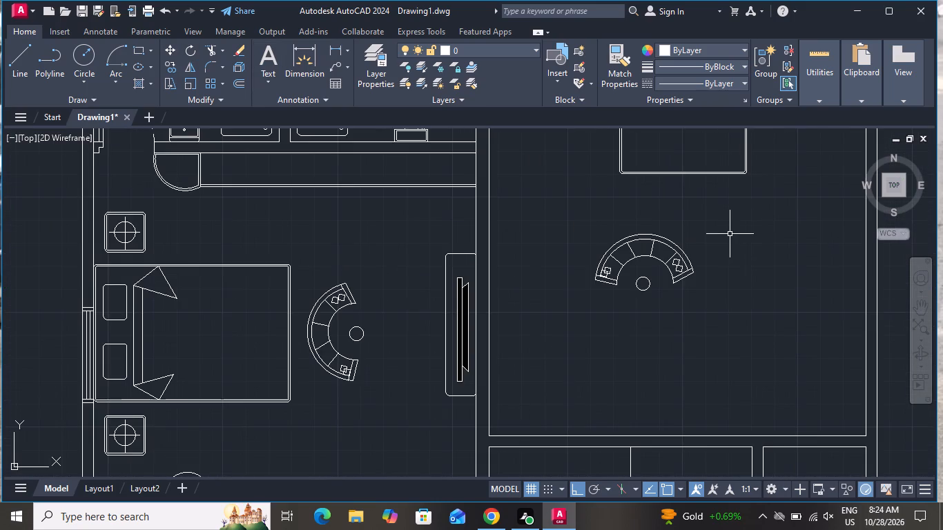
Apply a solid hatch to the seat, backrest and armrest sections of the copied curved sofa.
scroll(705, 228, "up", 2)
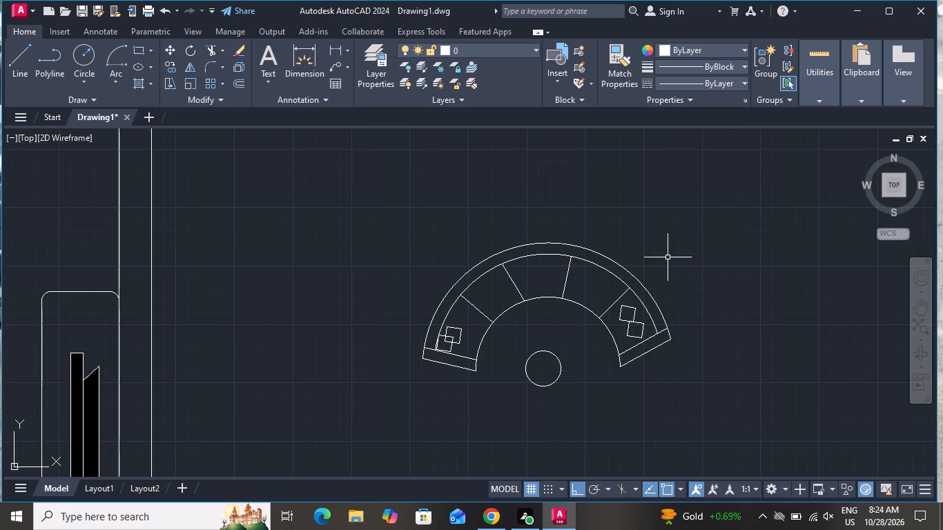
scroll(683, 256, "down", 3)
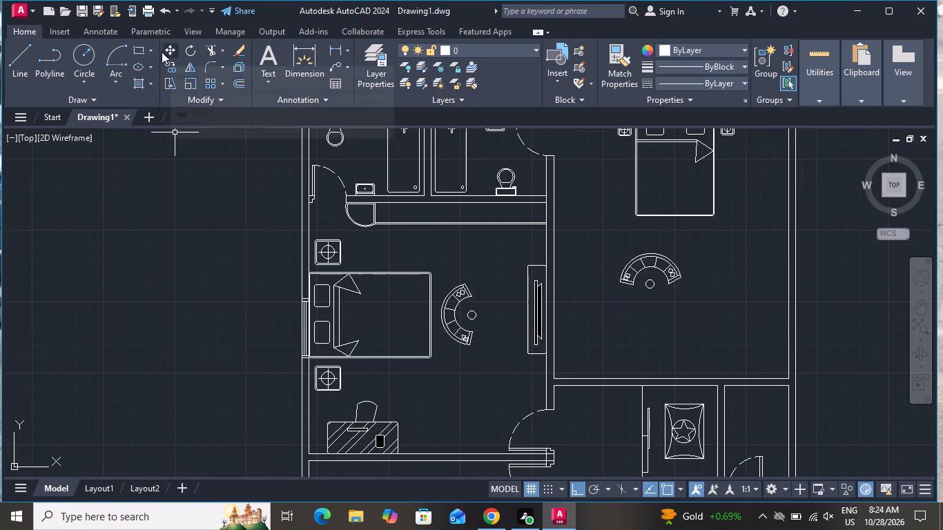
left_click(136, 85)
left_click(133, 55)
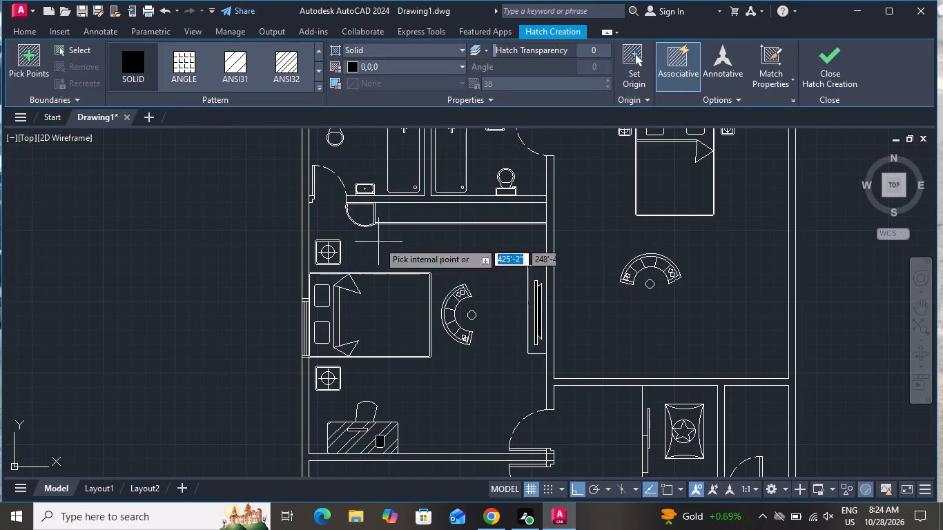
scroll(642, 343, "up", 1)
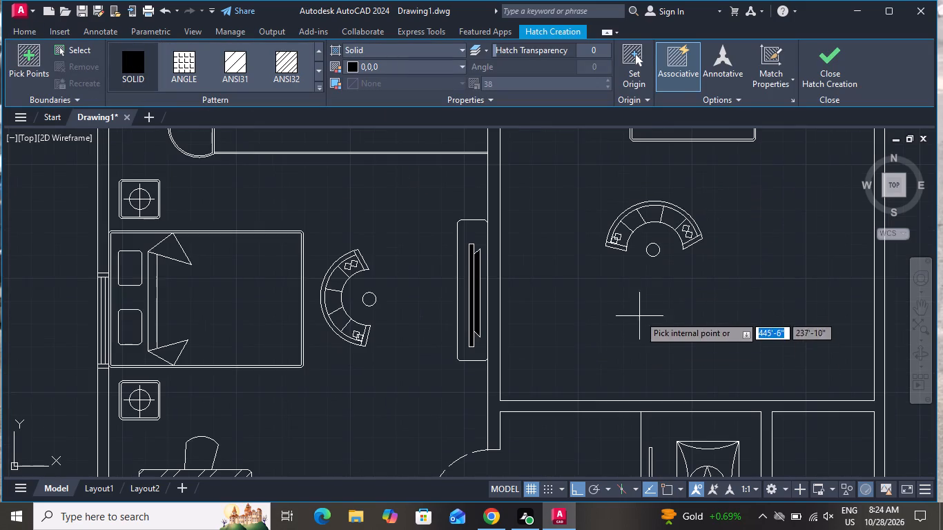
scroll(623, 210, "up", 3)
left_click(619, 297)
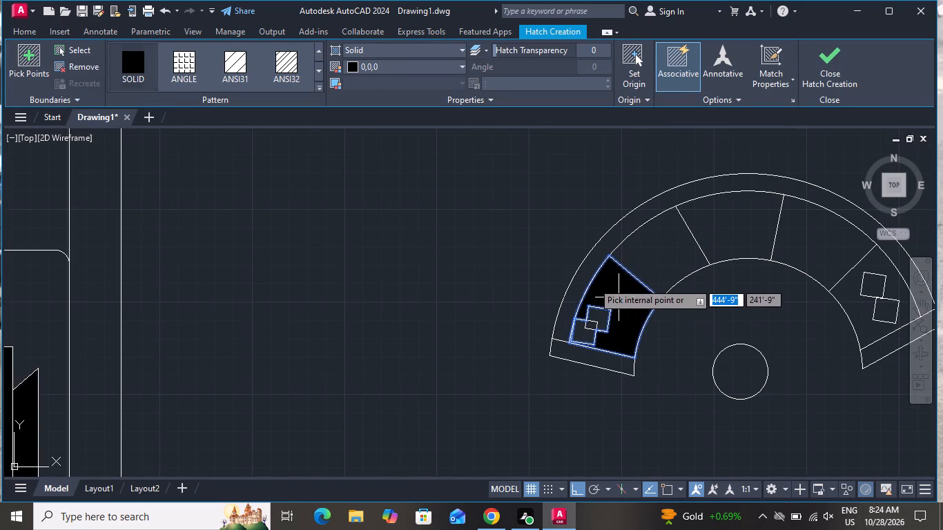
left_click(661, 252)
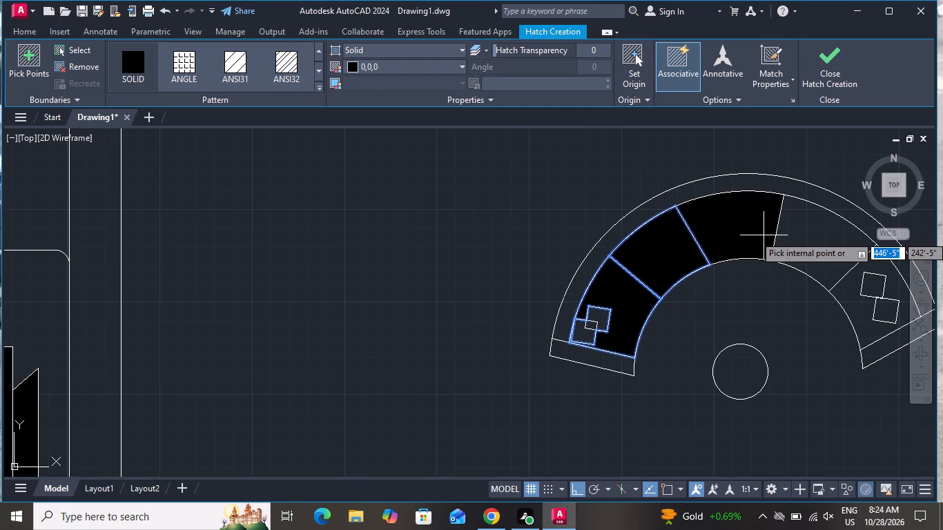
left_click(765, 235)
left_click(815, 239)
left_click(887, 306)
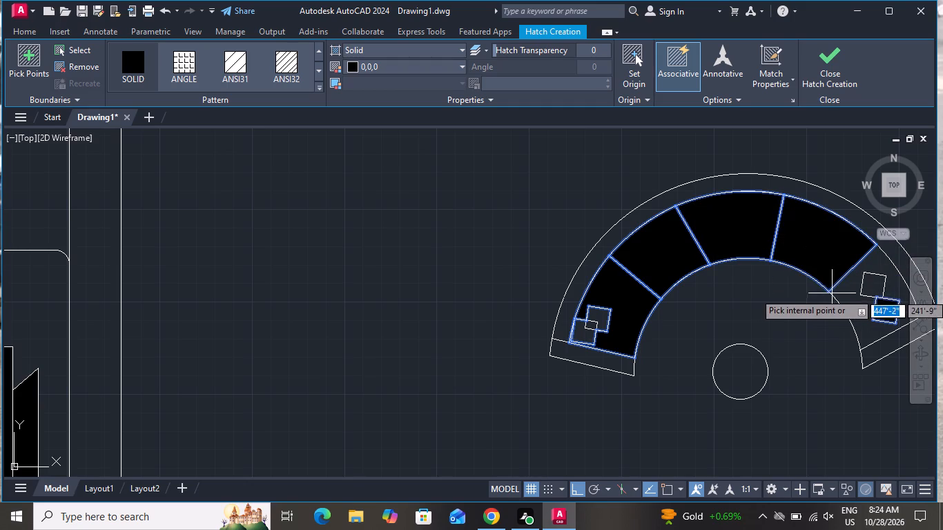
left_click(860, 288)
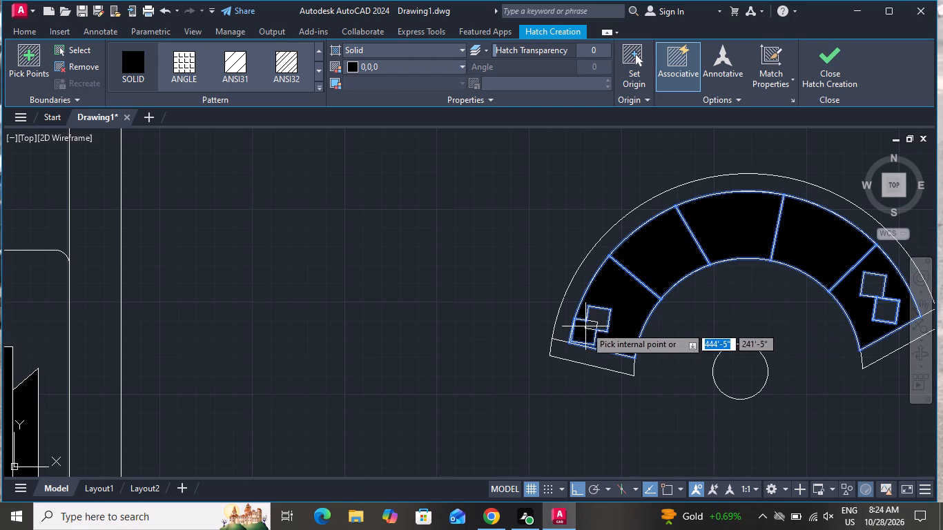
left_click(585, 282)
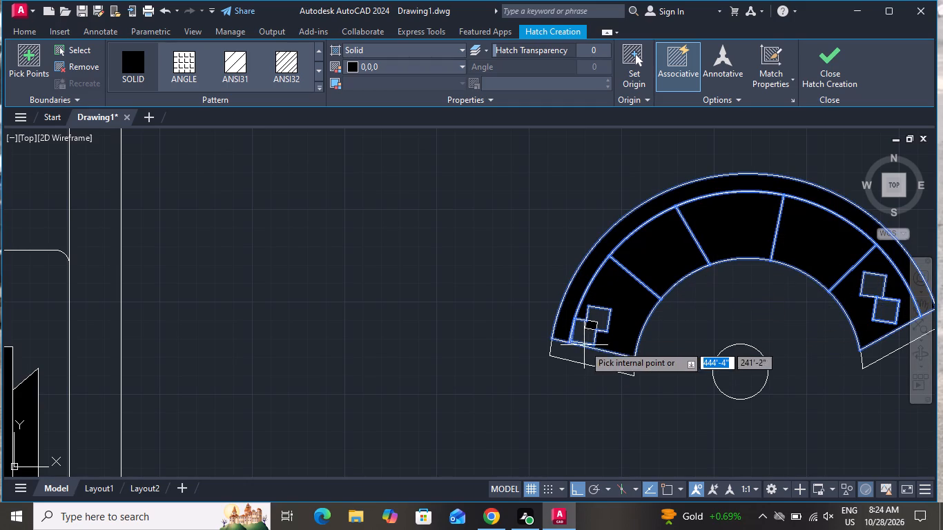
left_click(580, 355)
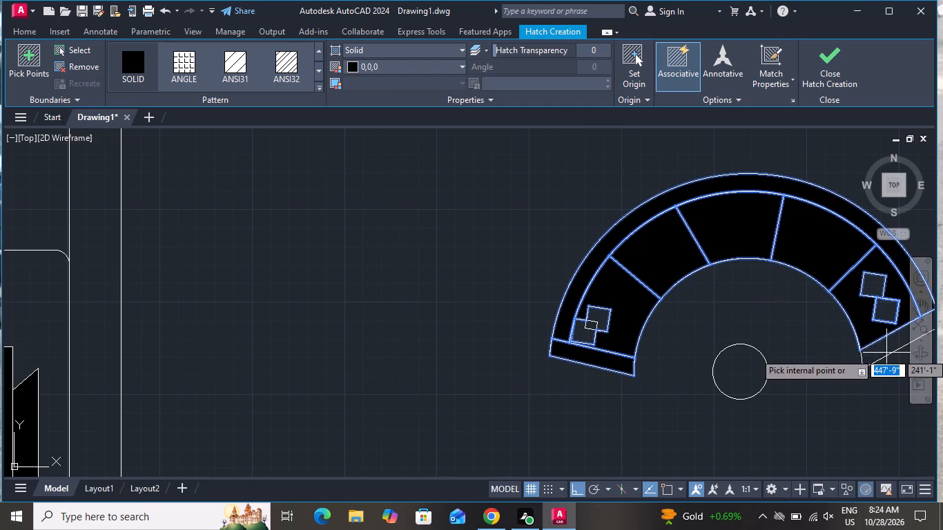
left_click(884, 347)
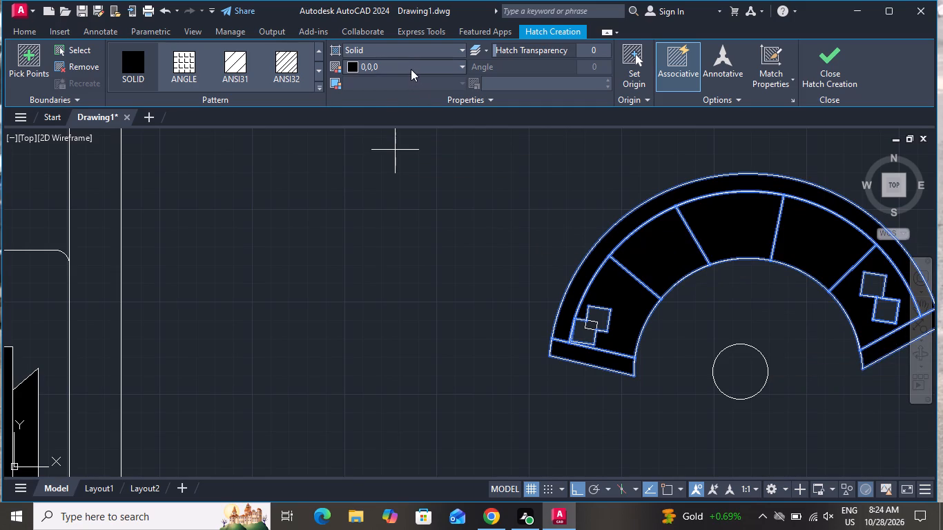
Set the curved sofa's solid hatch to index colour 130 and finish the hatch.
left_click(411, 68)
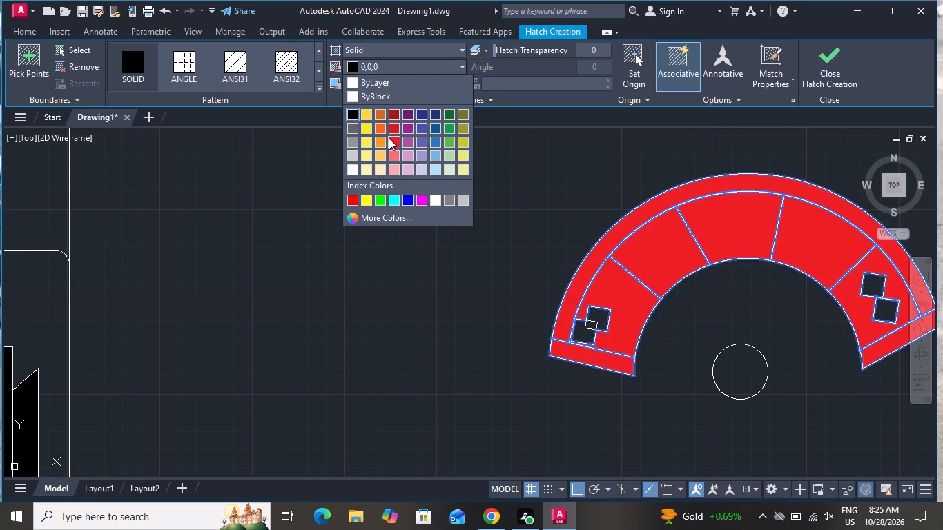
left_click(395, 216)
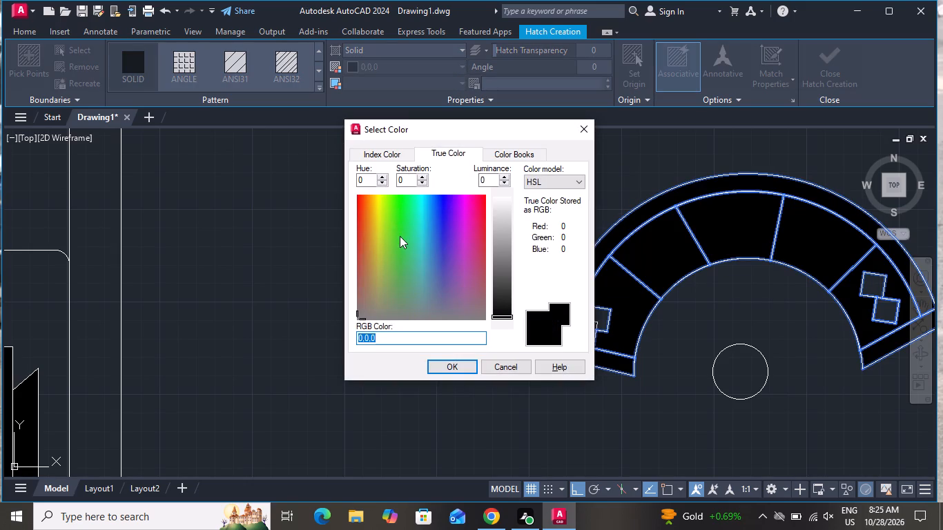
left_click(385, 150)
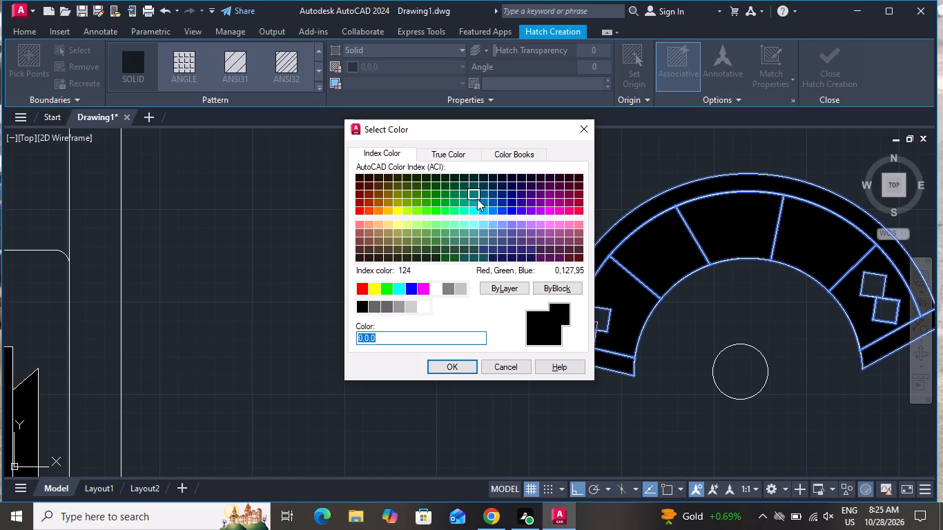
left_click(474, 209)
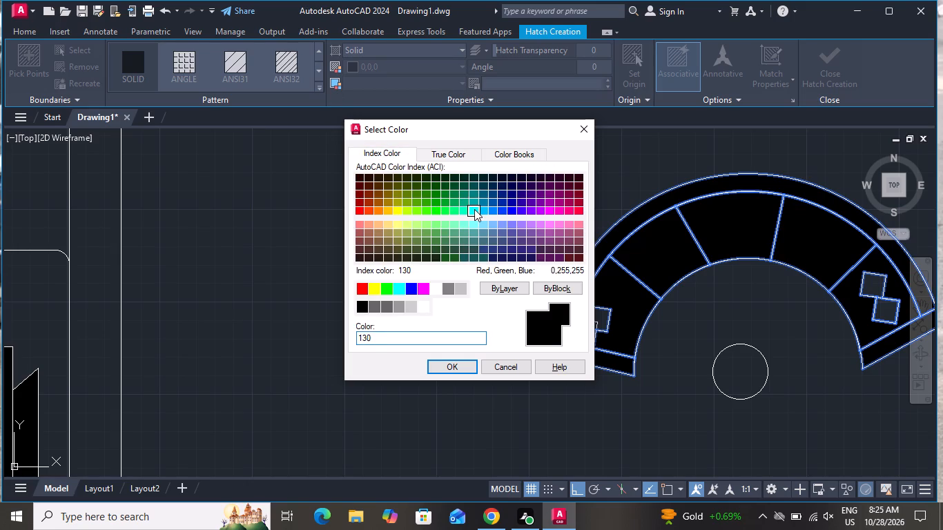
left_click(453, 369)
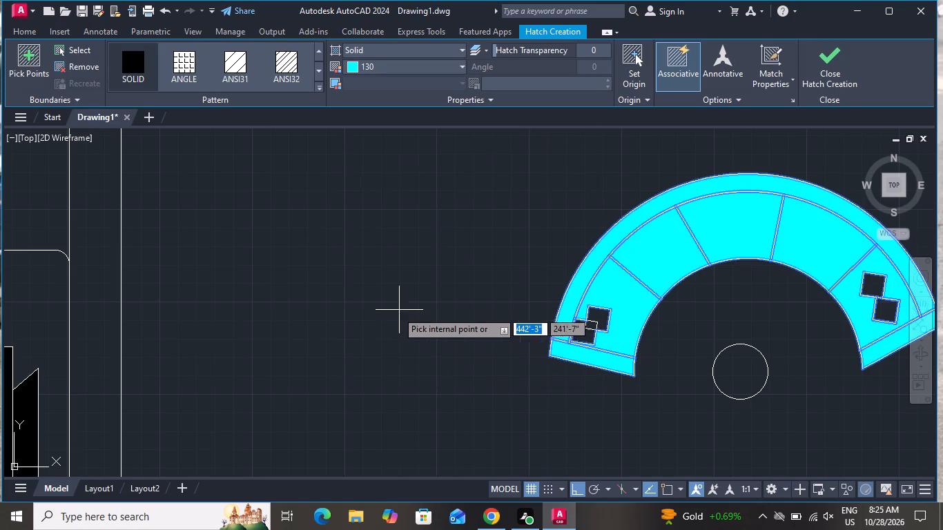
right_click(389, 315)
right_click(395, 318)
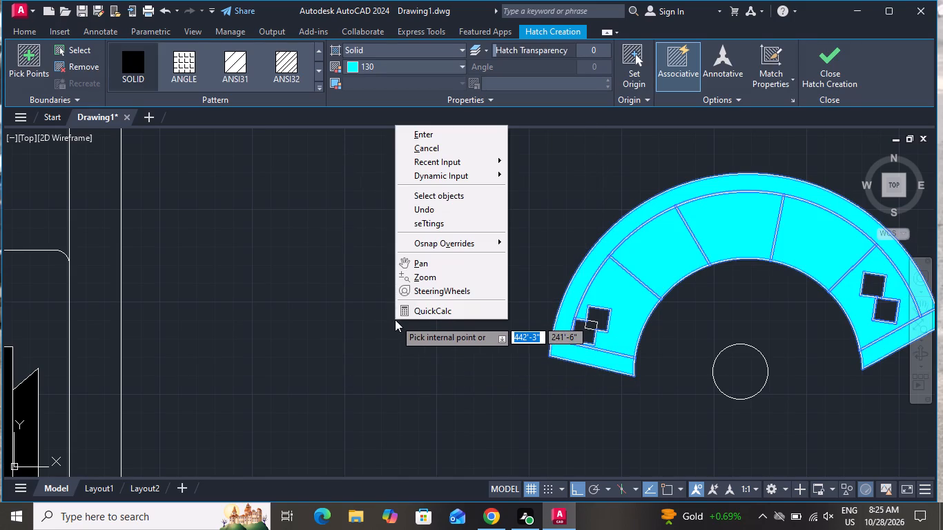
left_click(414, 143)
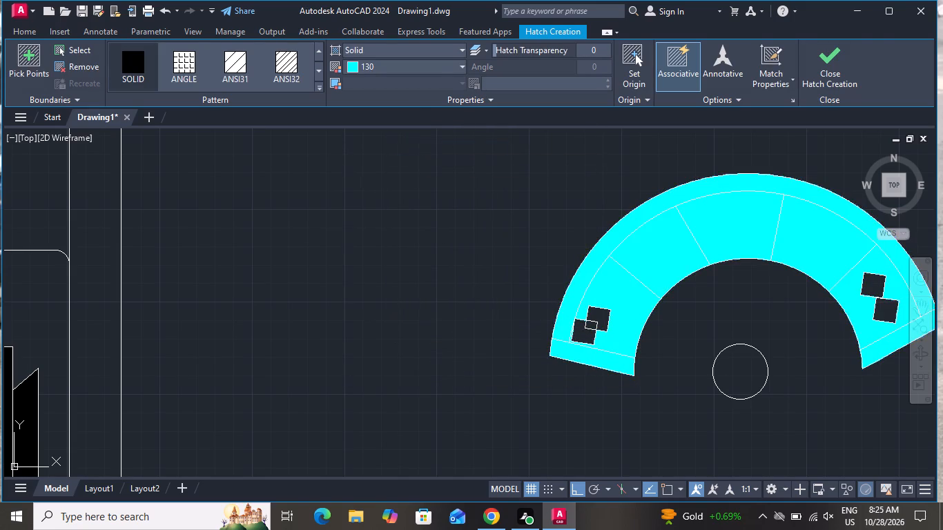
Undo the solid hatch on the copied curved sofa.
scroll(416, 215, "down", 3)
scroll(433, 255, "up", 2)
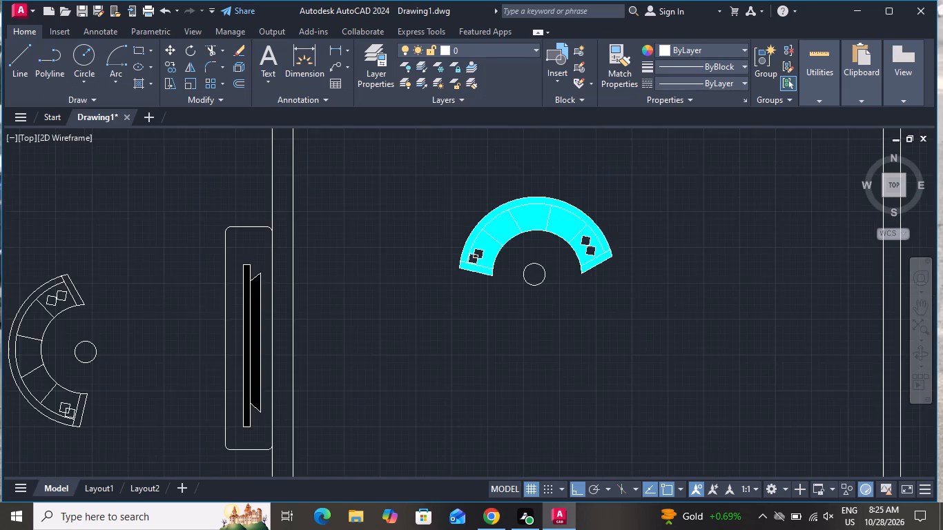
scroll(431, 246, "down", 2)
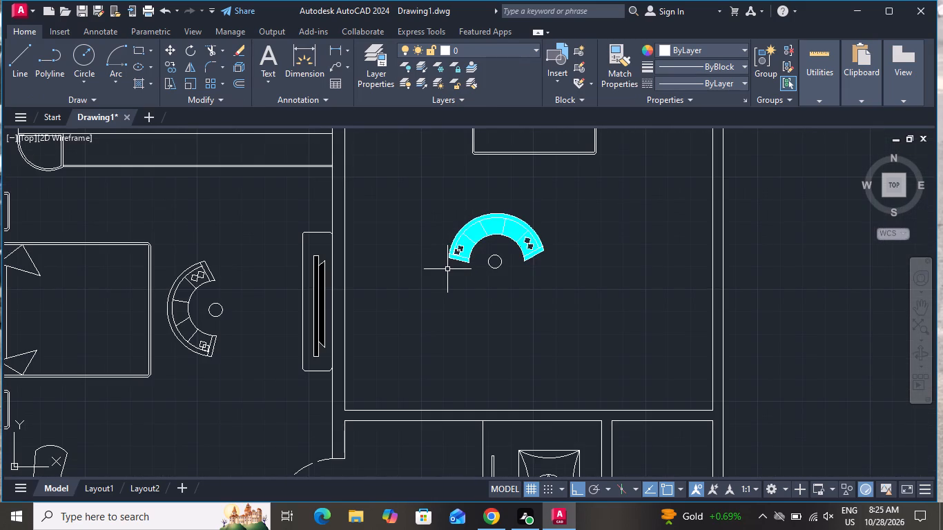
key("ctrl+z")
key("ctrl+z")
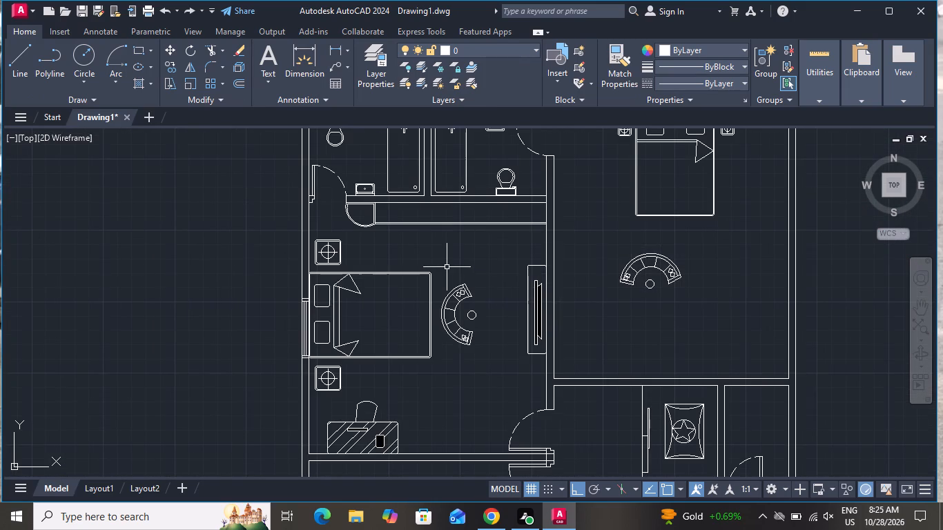
Draw a rounded-corner rectangle about 2'-1" wide and 4' long in the upper-right inner corner of the upper-right bedroom.
scroll(447, 268, "down", 2)
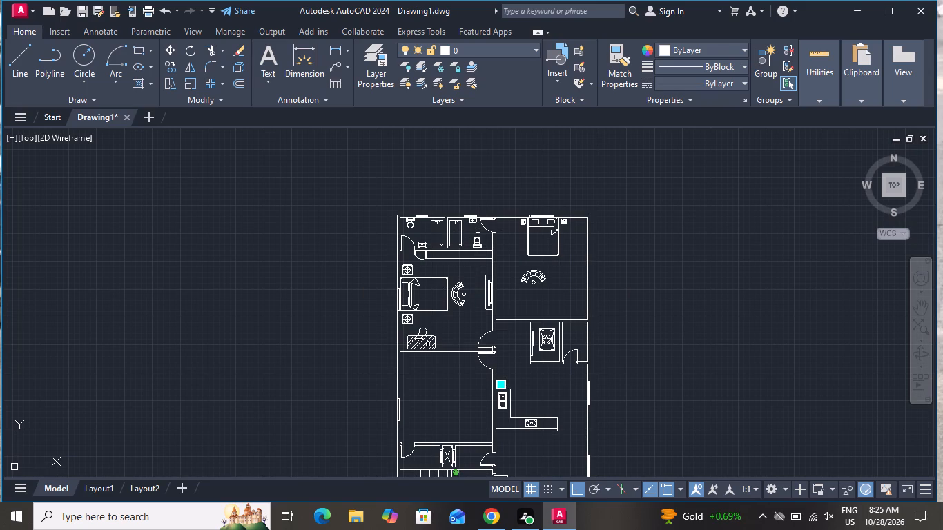
left_click(132, 48)
scroll(581, 224, "up", 3)
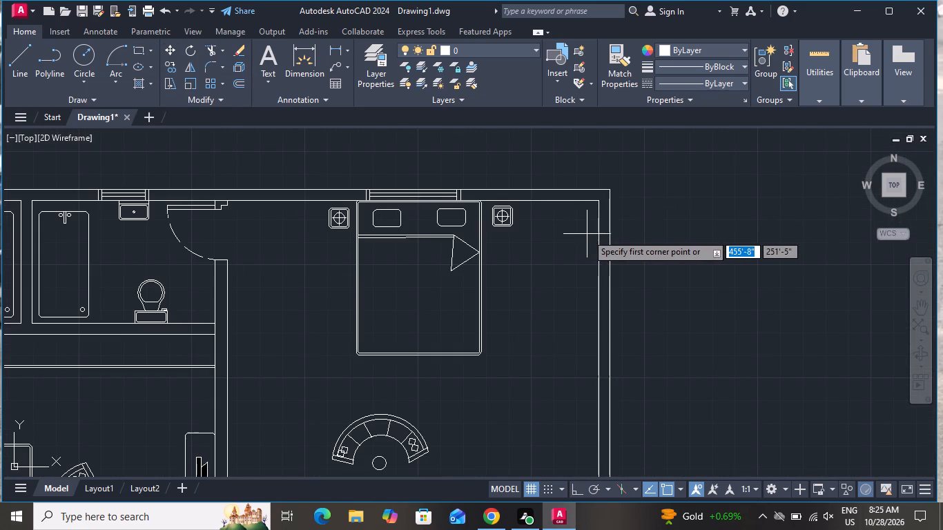
scroll(604, 228, "up", 2)
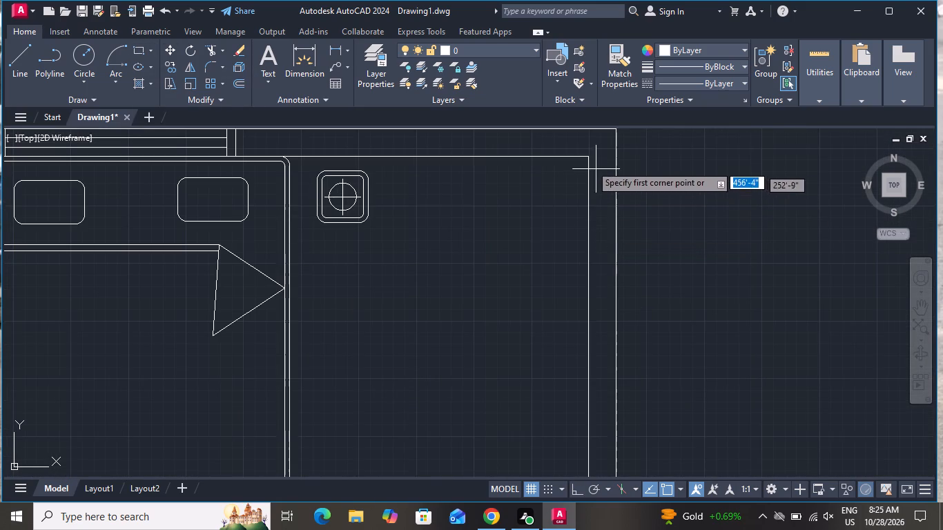
left_click(587, 155)
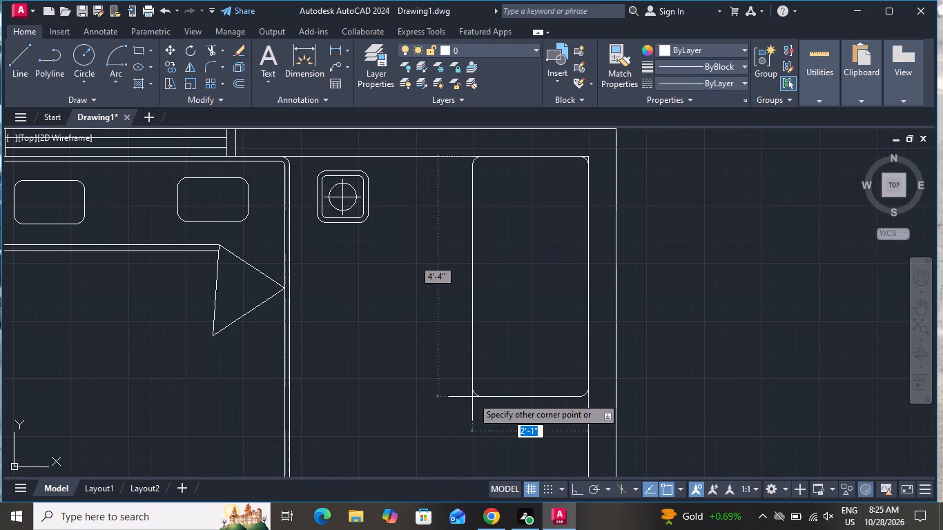
left_click(472, 378)
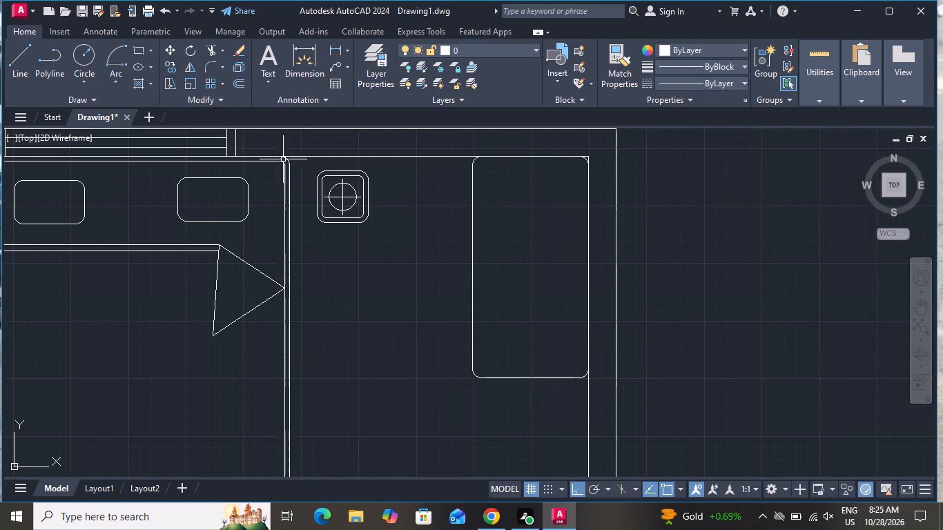
Hatch the new corner rectangle with the ANSI32 pattern, using ByLayer colour and a scale of 12.
left_click(137, 82)
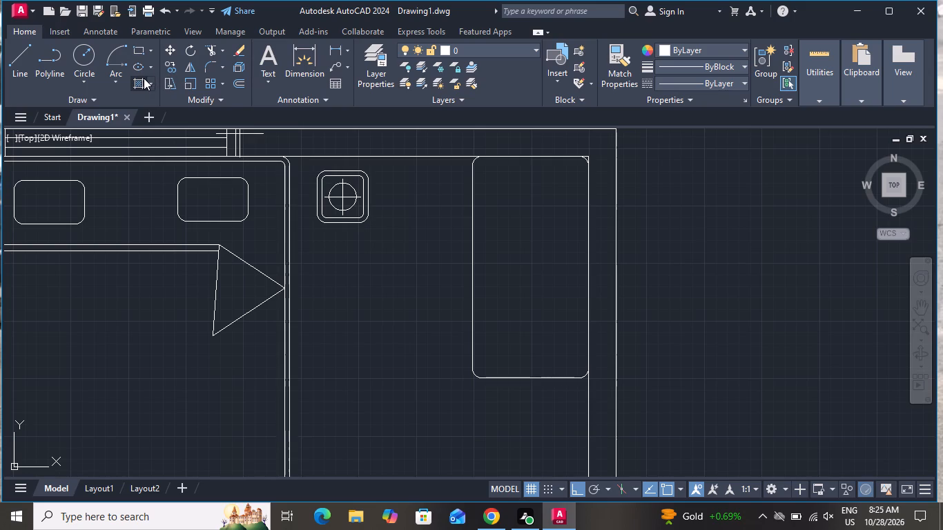
left_click(288, 63)
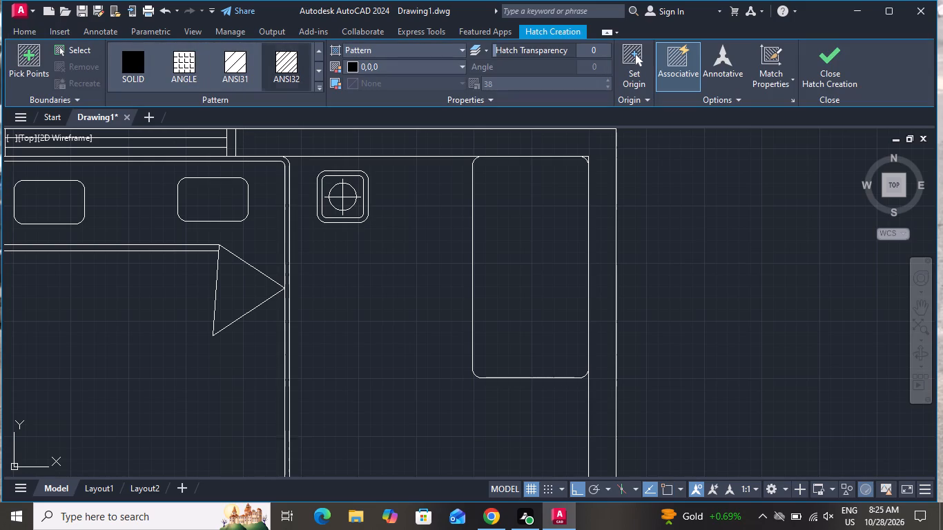
left_click(529, 259)
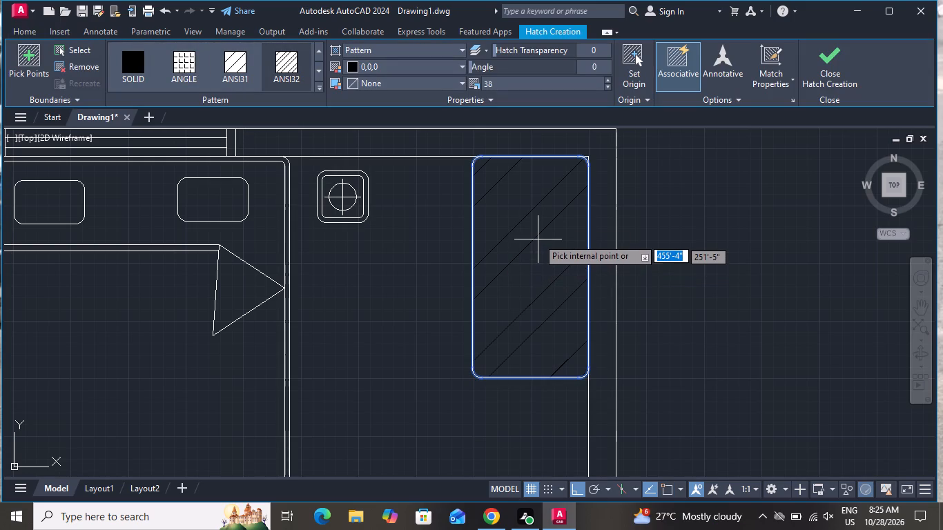
left_click(391, 68)
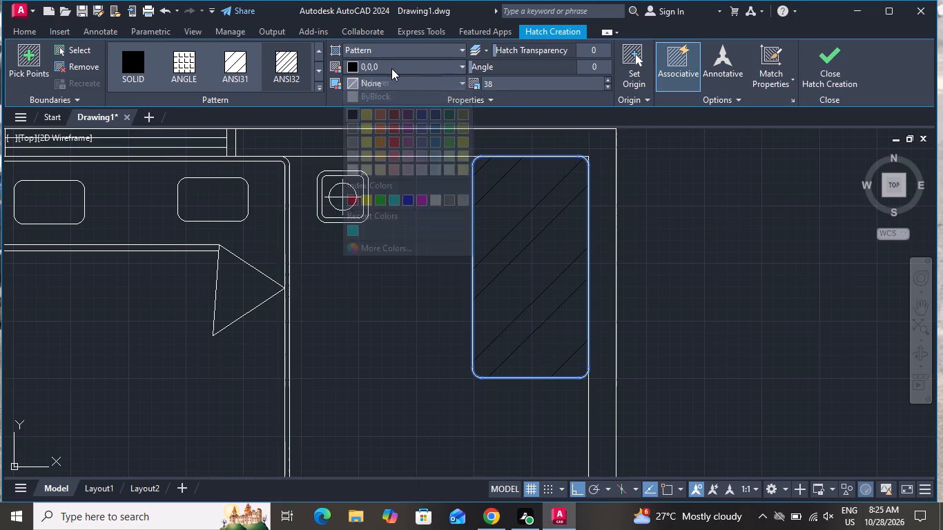
left_click(353, 78)
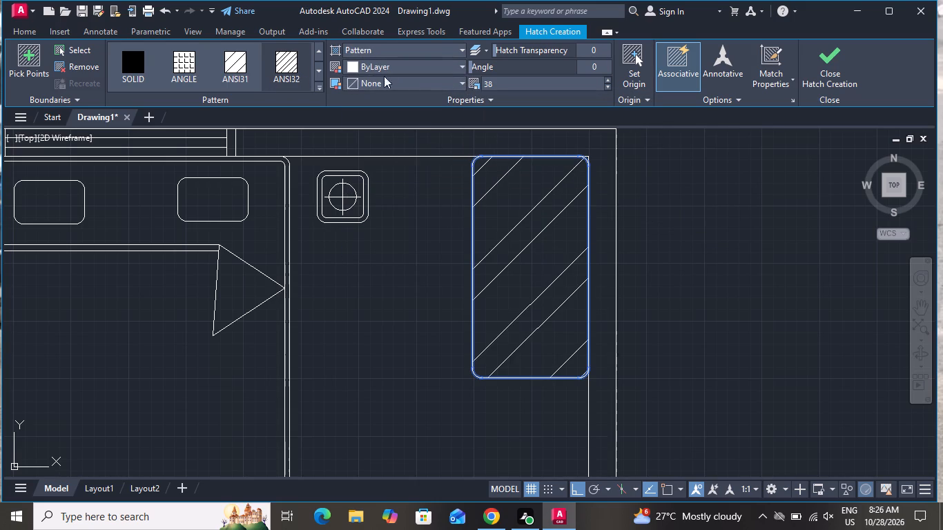
left_click(607, 84)
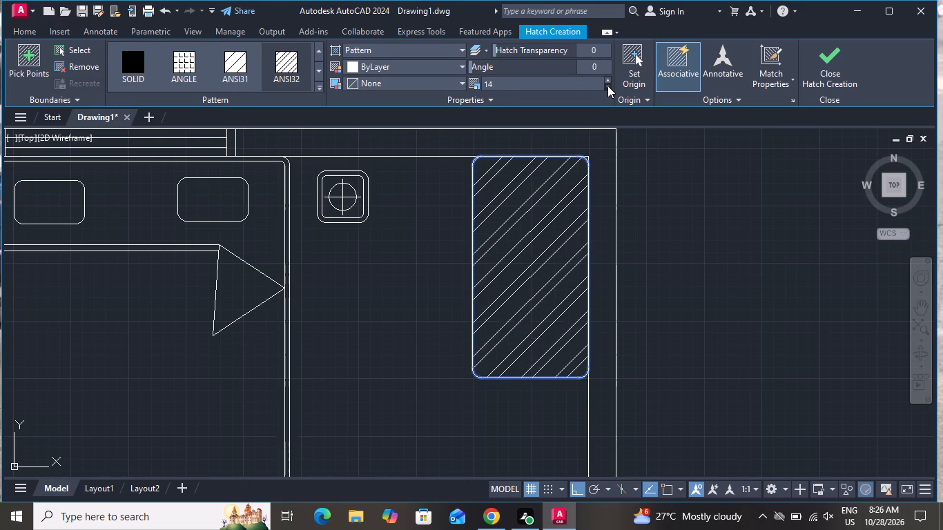
right_click(637, 202)
left_click(663, 221)
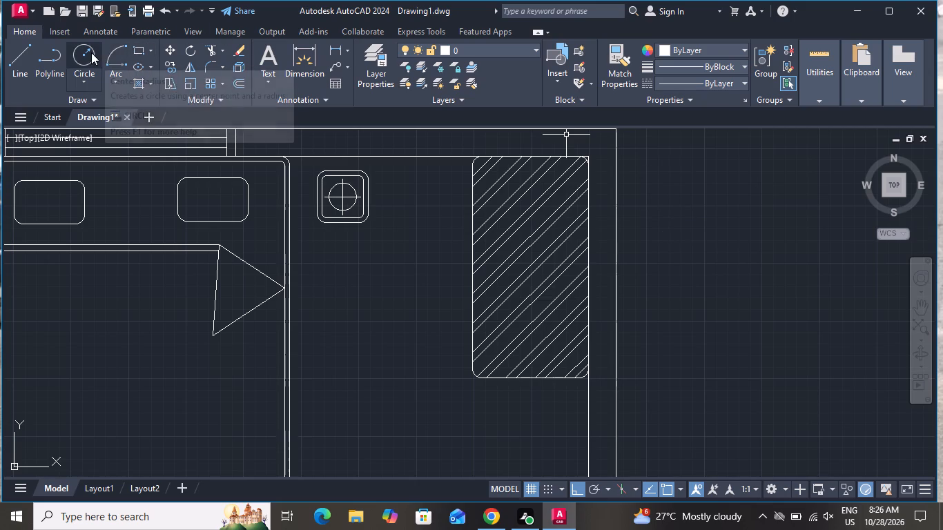
Draw a rounded-corner rectangle about 11" wide and 10" long as a chair seat against the bedside-facing edge of the hatched corner unit.
left_click(136, 48)
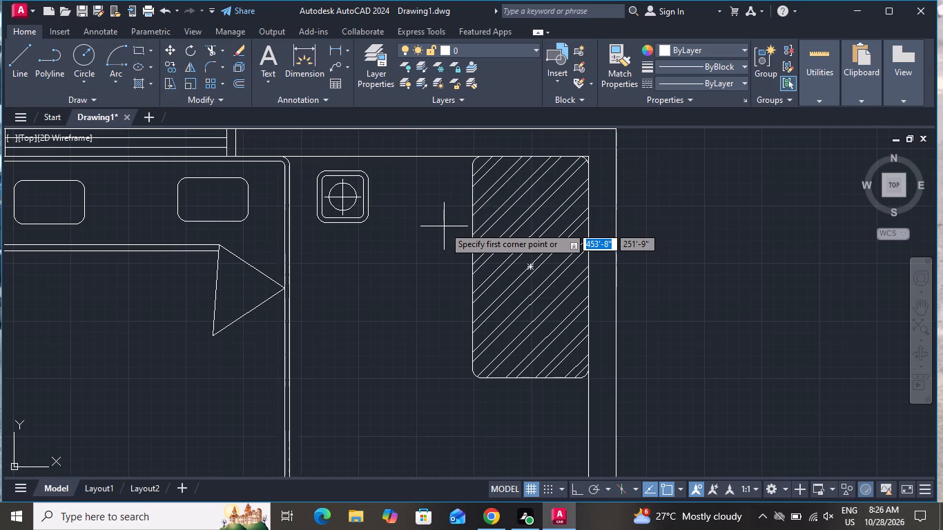
left_click(471, 204)
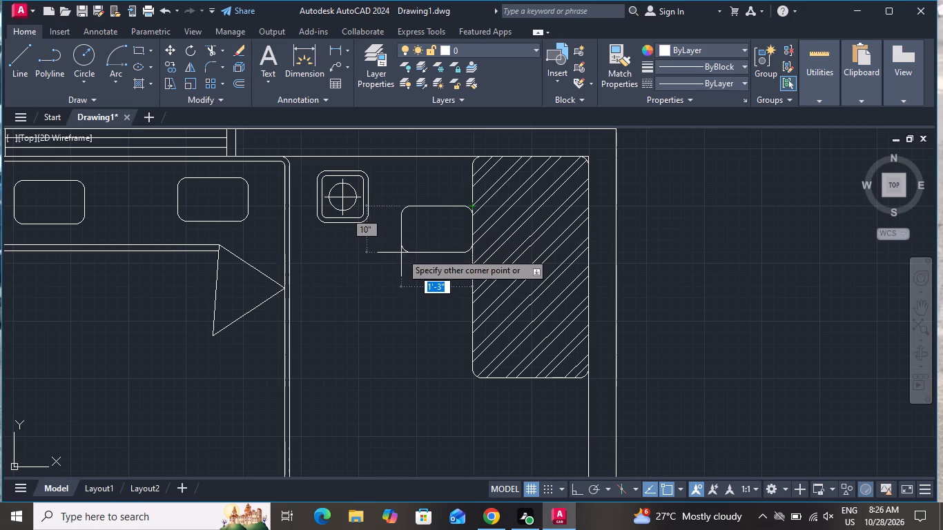
scroll(401, 253, "up", 1)
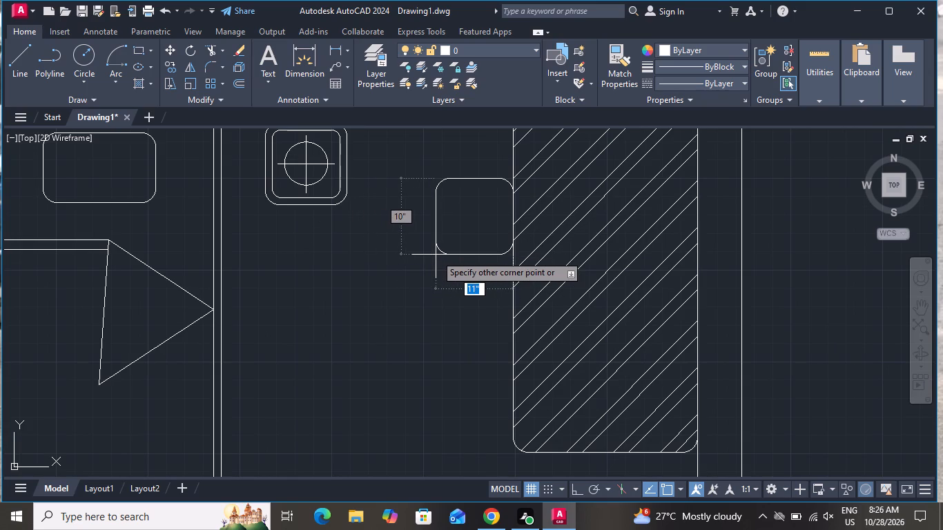
left_click(433, 257)
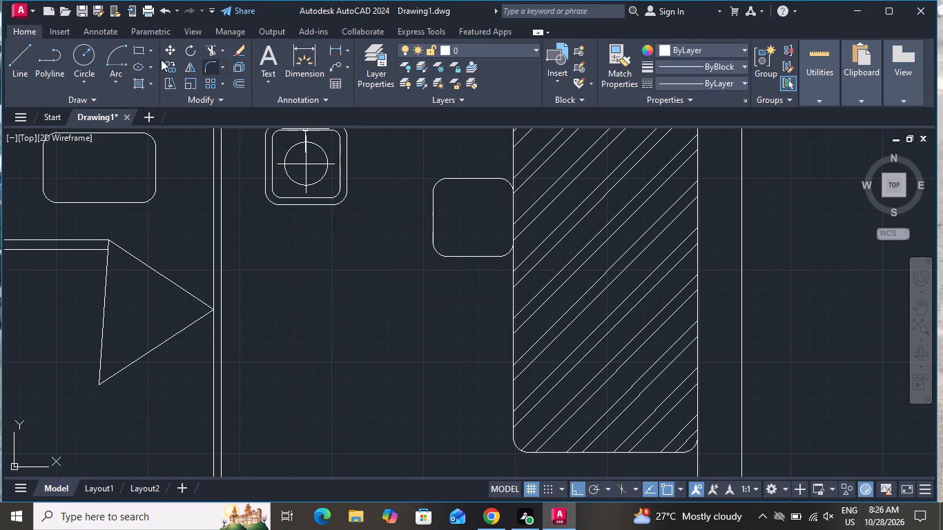
Draw a vertical backrest line about 10" long across the chair, joining the ends of its two rounded corners farthest from the hatched unit.
left_click(8, 55)
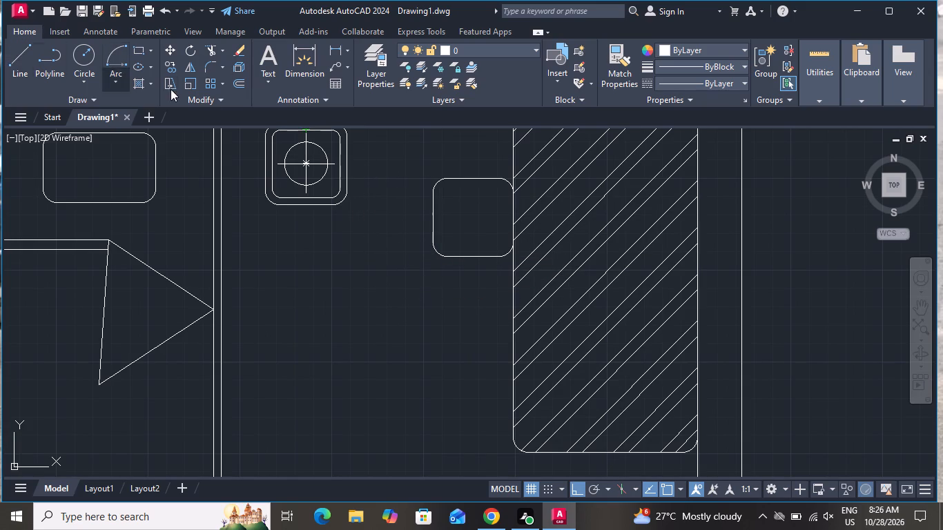
scroll(455, 184, "up", 2)
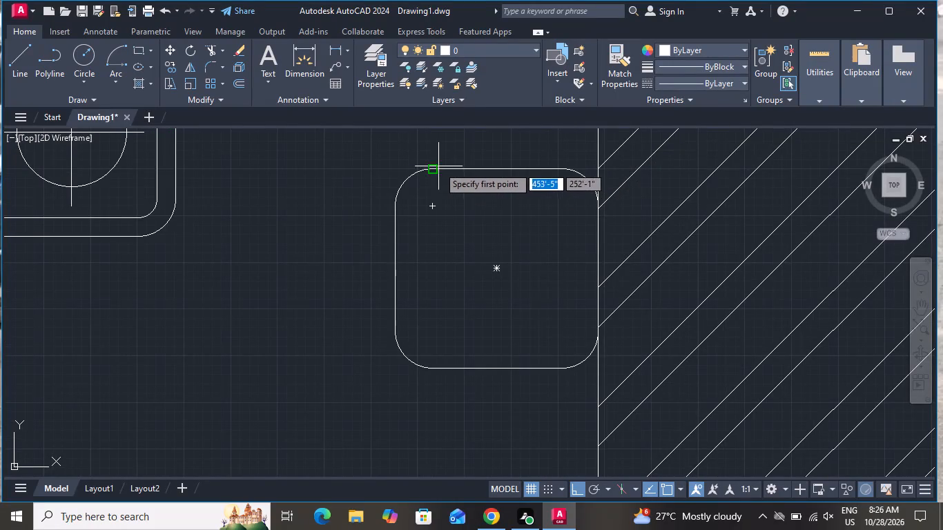
left_click(434, 168)
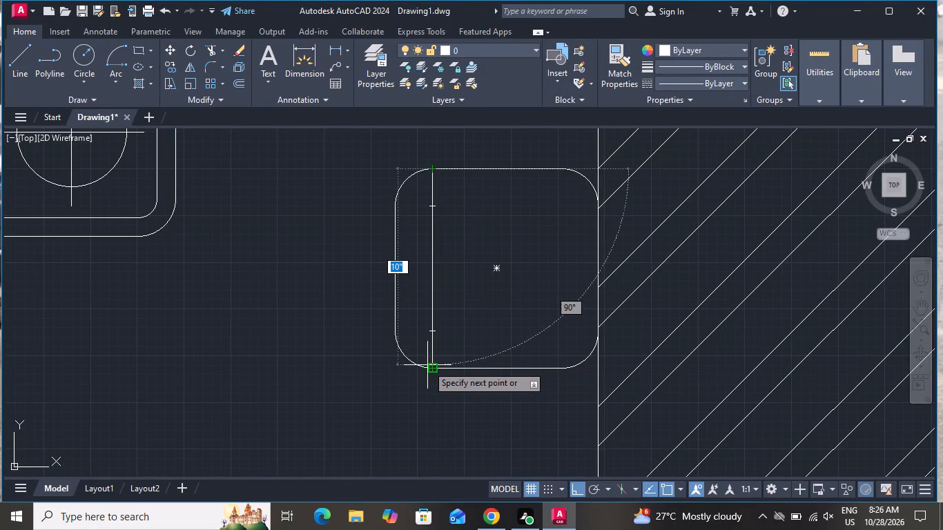
left_click(427, 365)
right_click(427, 366)
left_click(477, 239)
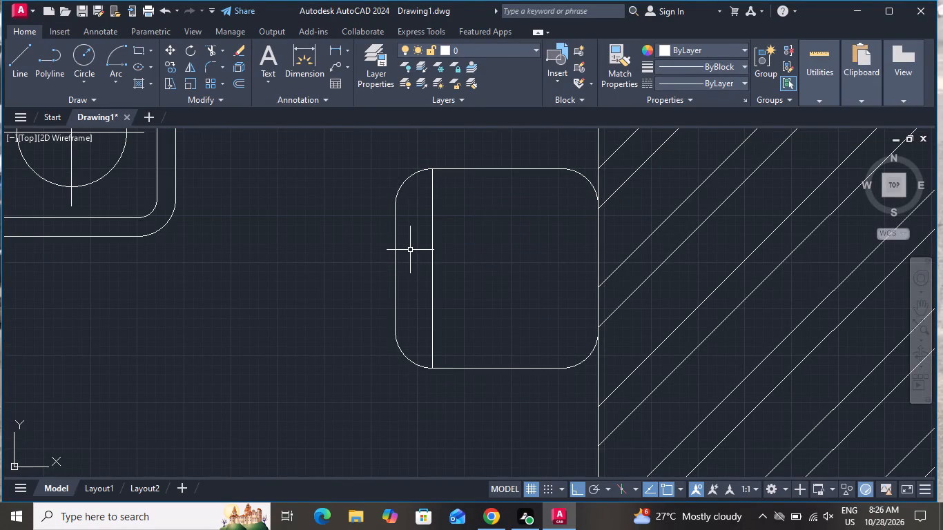
Move the chair with its backrest line diagonally, with Ortho off, to stand slightly clear of the hatched unit and nearer its mid-length.
scroll(410, 226, "down", 4)
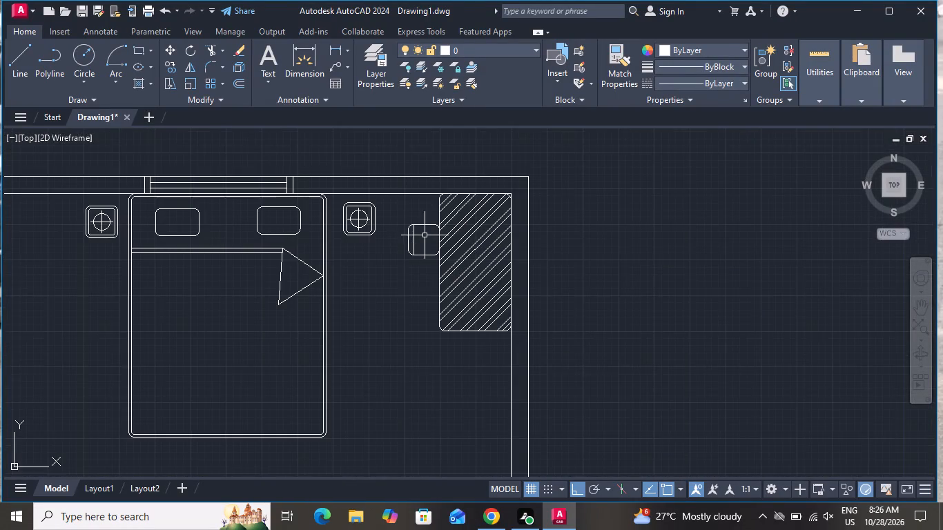
scroll(427, 222, "up", 2)
left_click(438, 210)
left_click(366, 337)
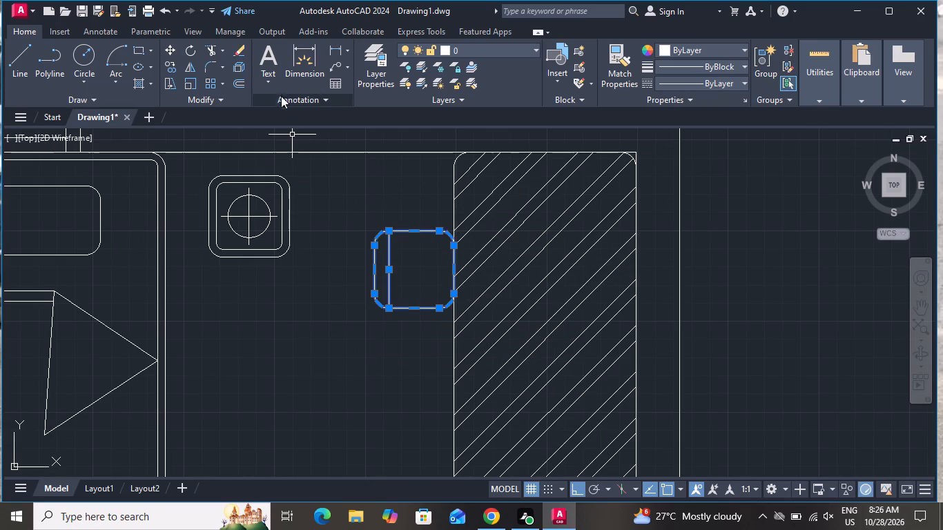
left_click(174, 46)
scroll(289, 83, "down", 1)
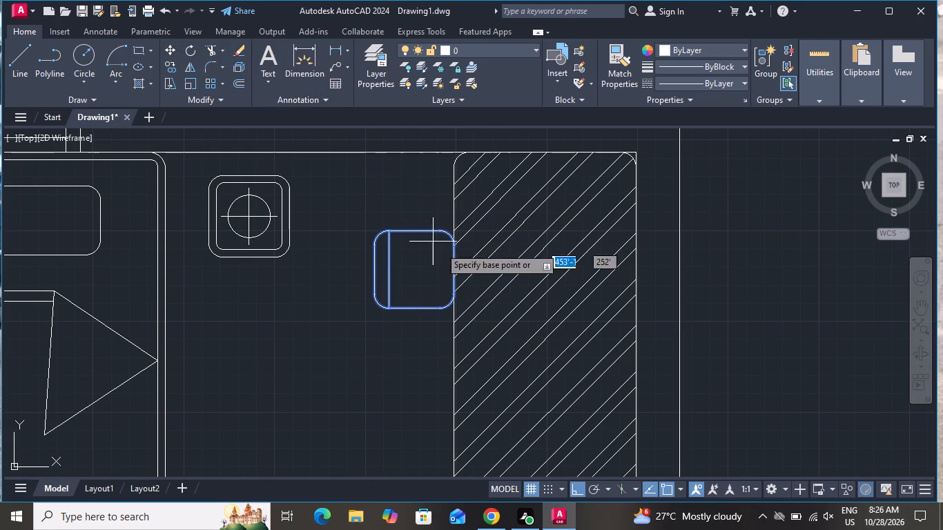
left_click(450, 263)
scroll(462, 267, "down", 2)
scroll(447, 292, "up", 1)
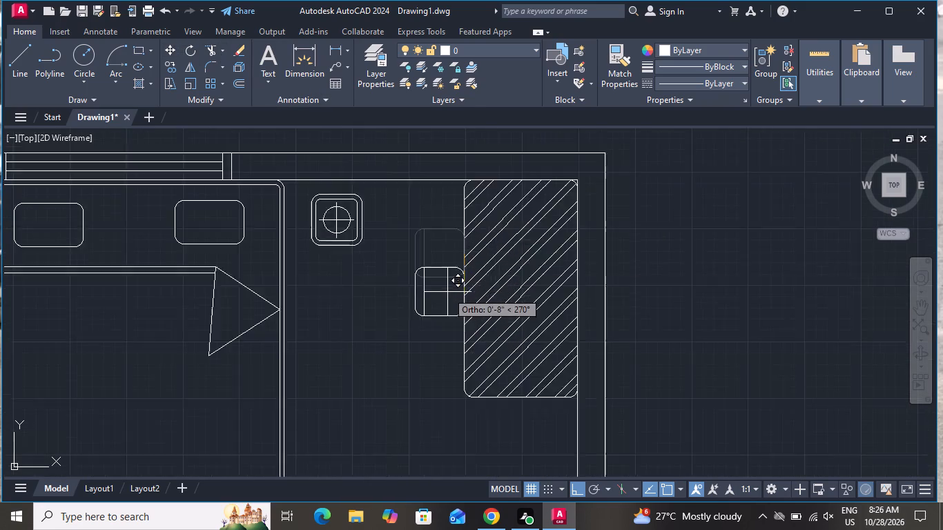
scroll(447, 292, "up", 1)
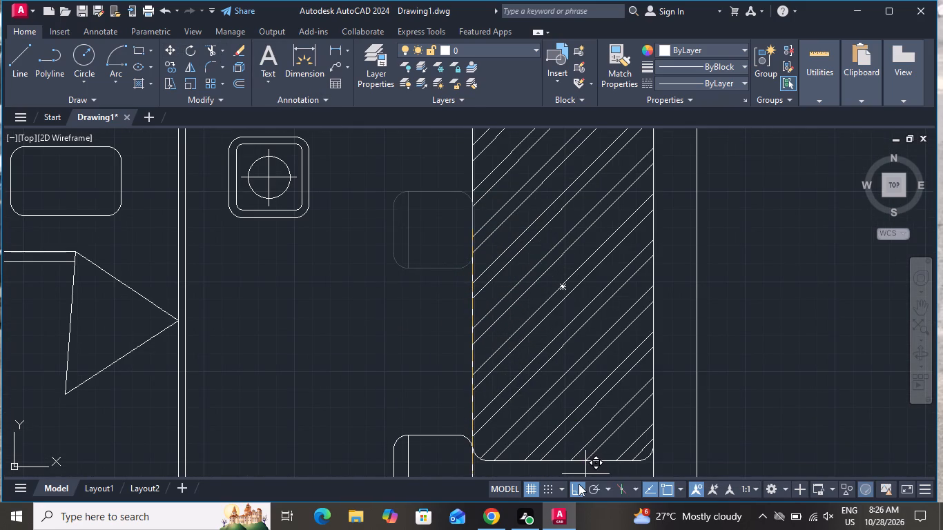
left_click(579, 484)
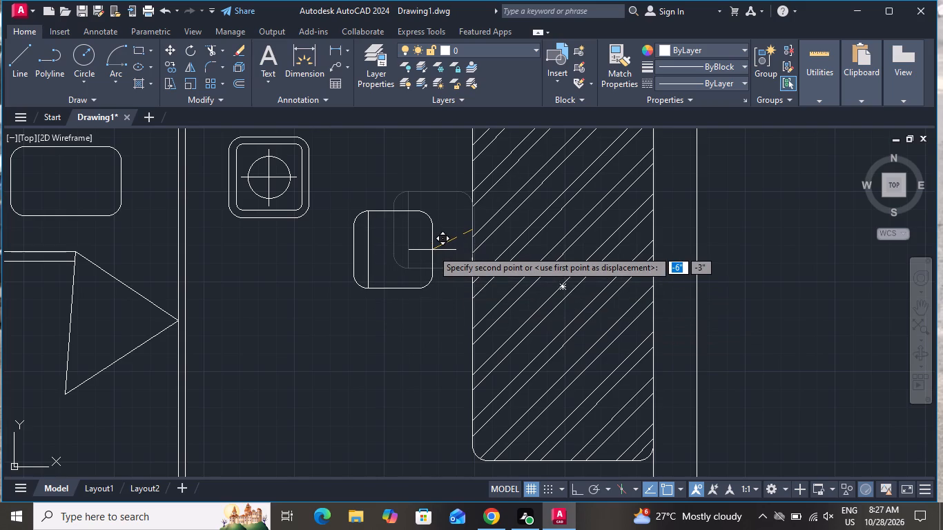
scroll(432, 253, "down", 1)
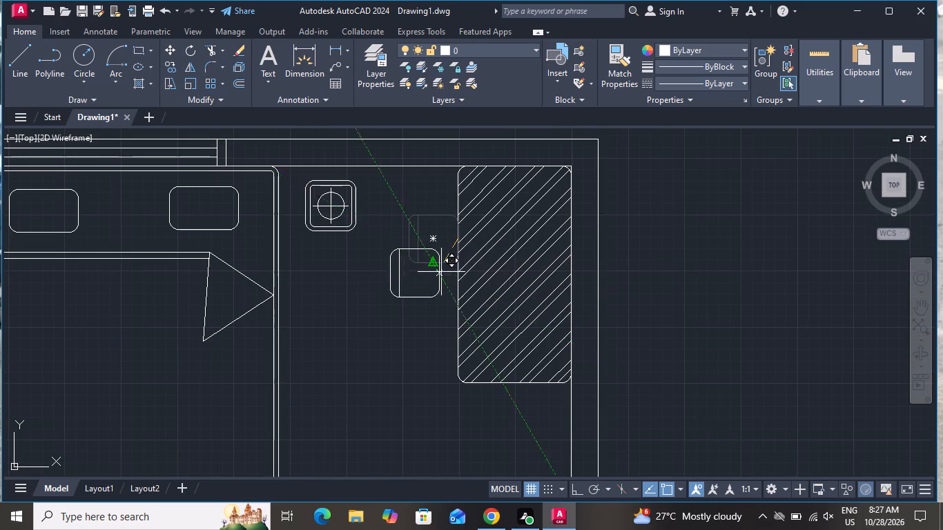
left_click(443, 272)
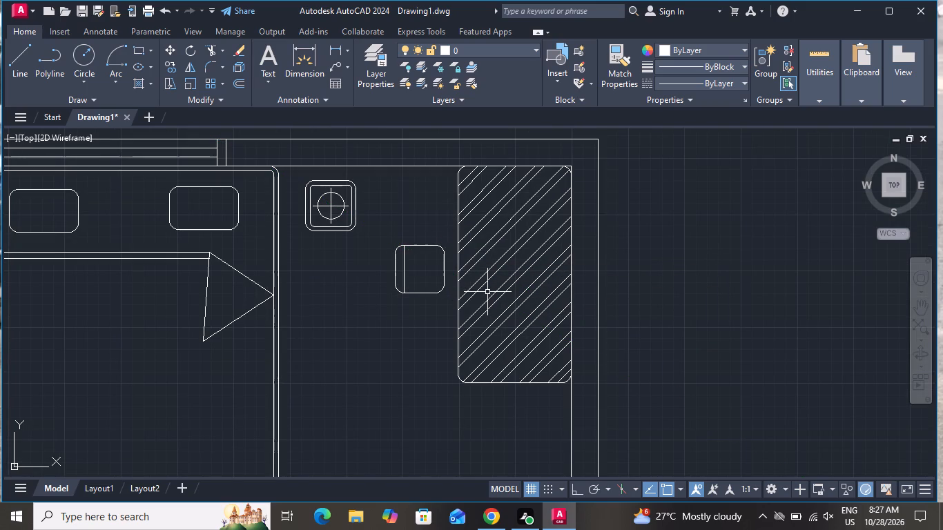
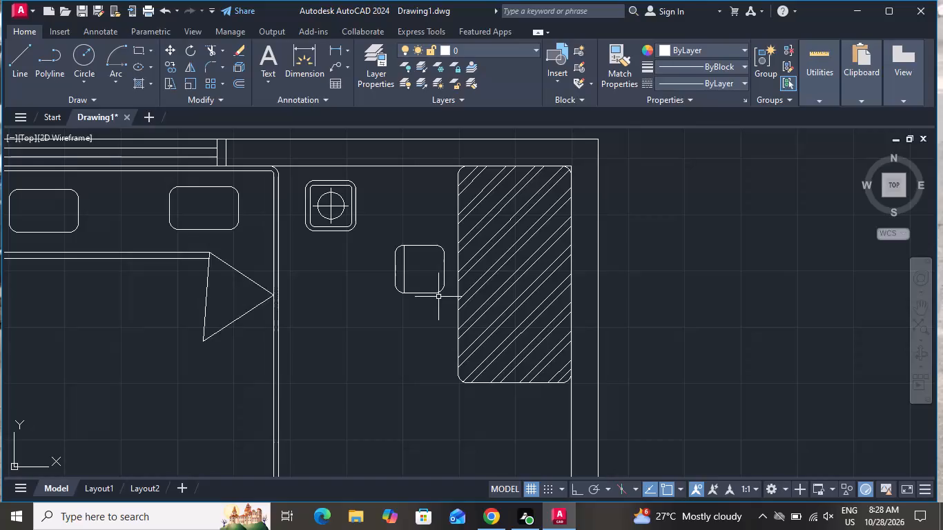
Draw a narrow rounded-corner rectangle about 12'-8" long against the outer side wall, from below the hatched unit to the bedroom's lower wall.
left_click(135, 51)
scroll(491, 141, "down", 2)
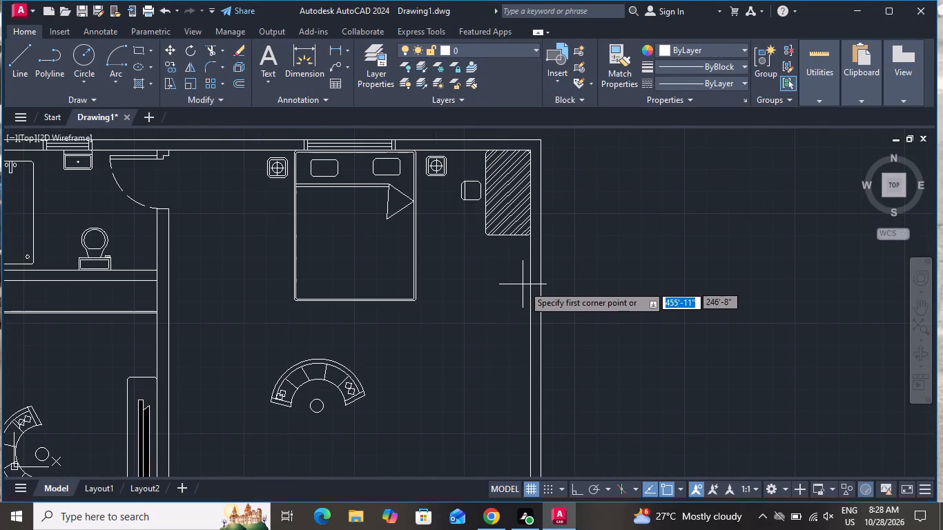
left_click(532, 286)
scroll(508, 326, "down", 1)
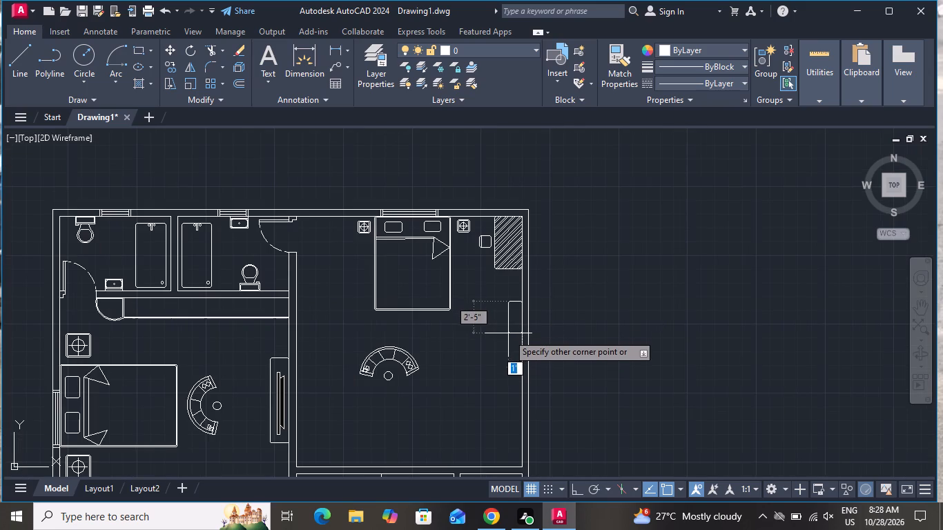
scroll(502, 410, "down", 1)
scroll(501, 447, "up", 1)
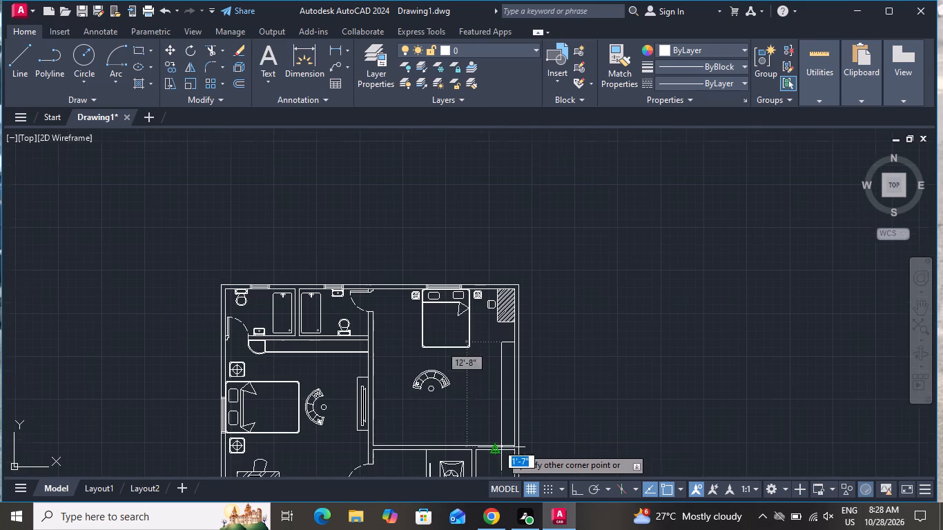
scroll(501, 447, "up", 2)
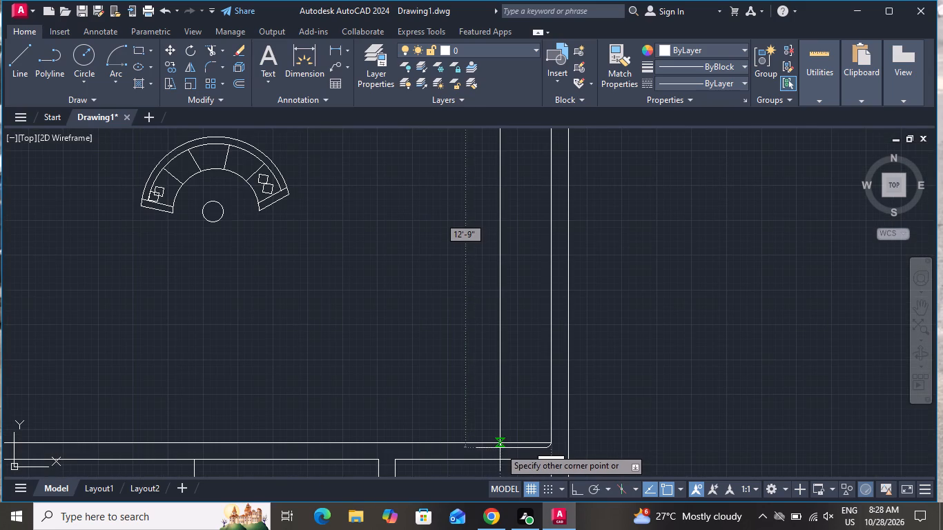
left_click(493, 443)
scroll(531, 473, "down", 1)
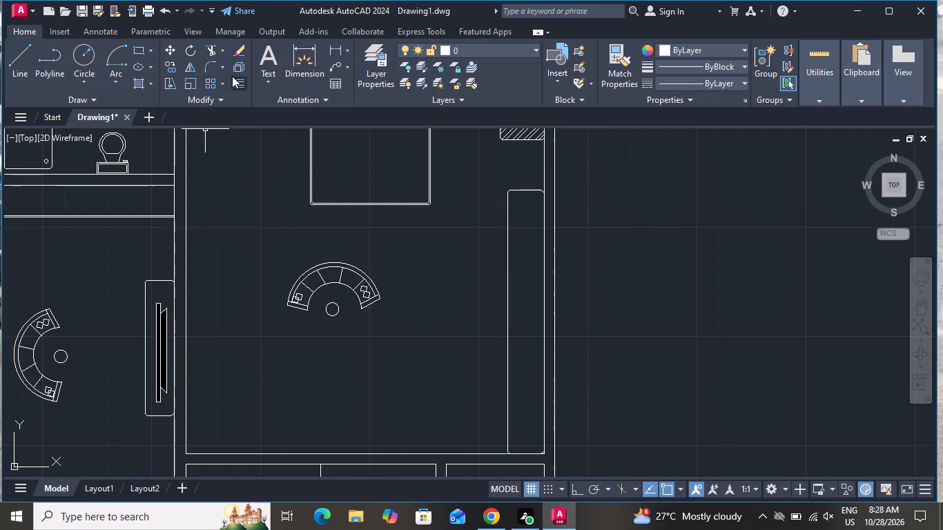
Draw a quarter arc at the long cabinet's upper end, from the outer wall to the cabinet's room-side corner, centred at its wall-side corner.
left_click(119, 64)
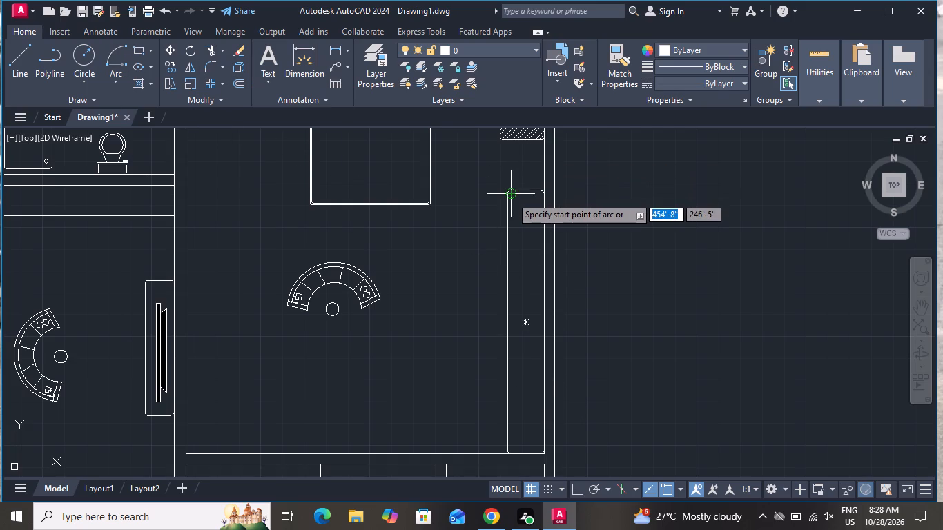
scroll(511, 197, "up", 1)
scroll(571, 197, "down", 1)
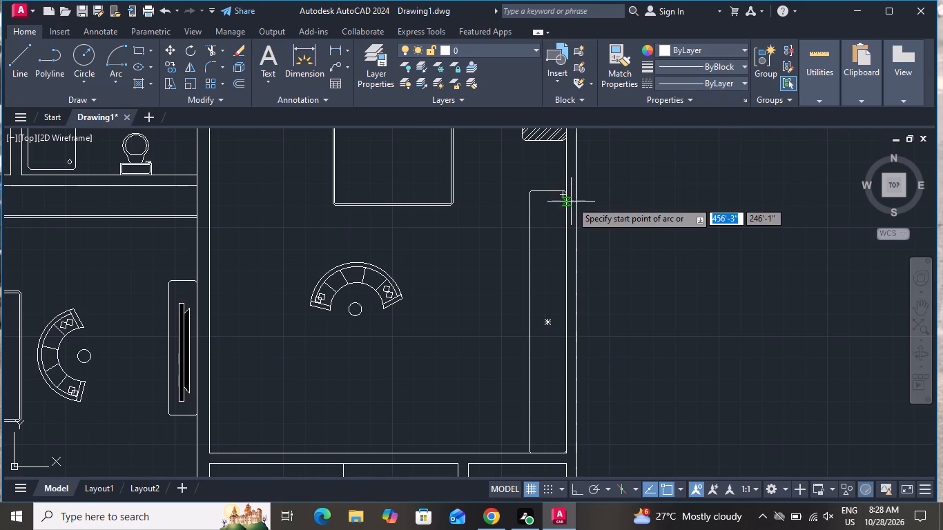
left_click(566, 161)
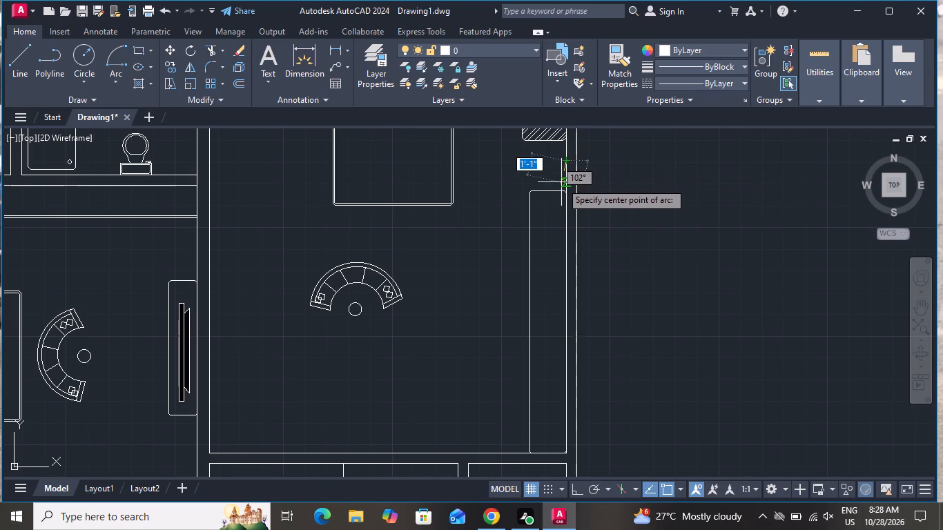
scroll(568, 207, "up", 2)
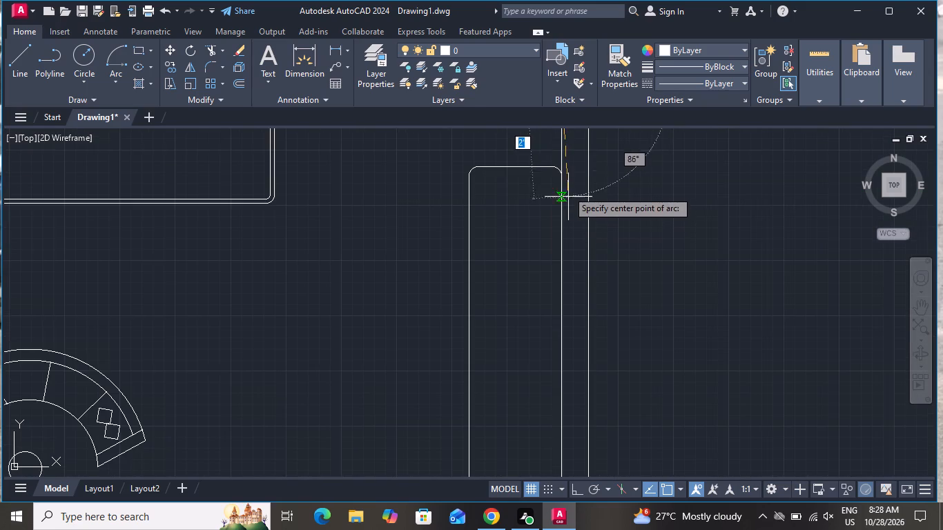
left_click(560, 173)
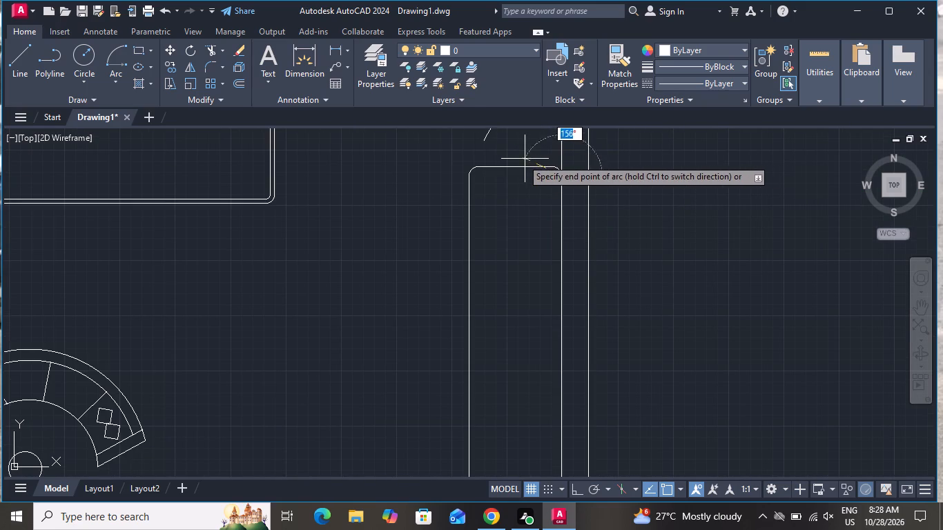
scroll(499, 185, "down", 3)
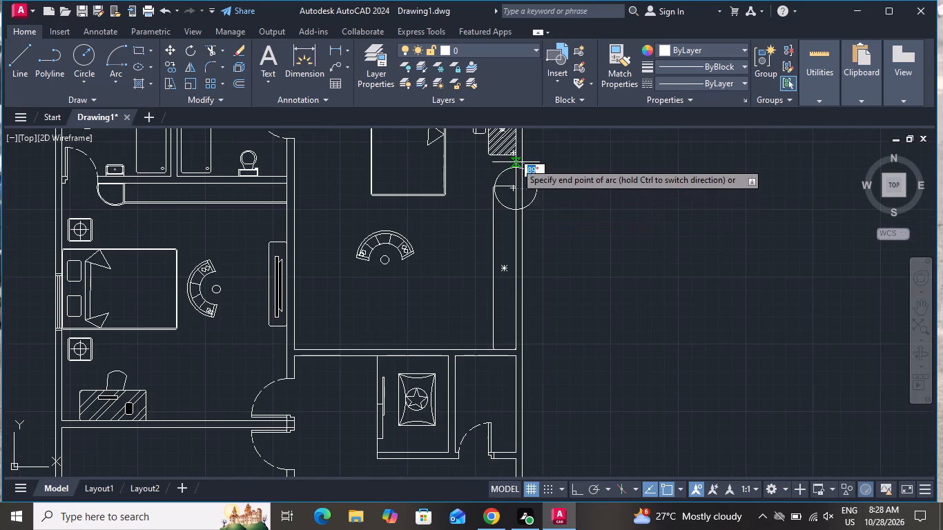
scroll(513, 164, "up", 3)
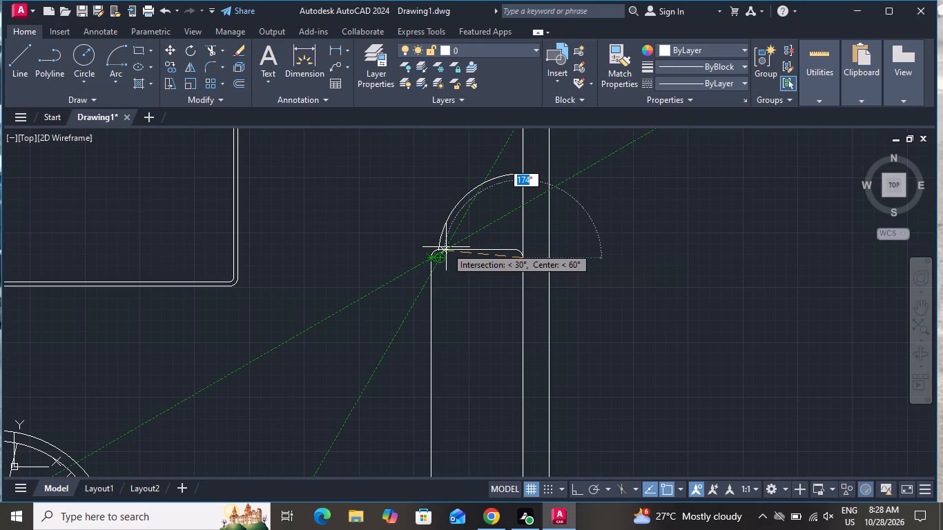
scroll(446, 247, "up", 1)
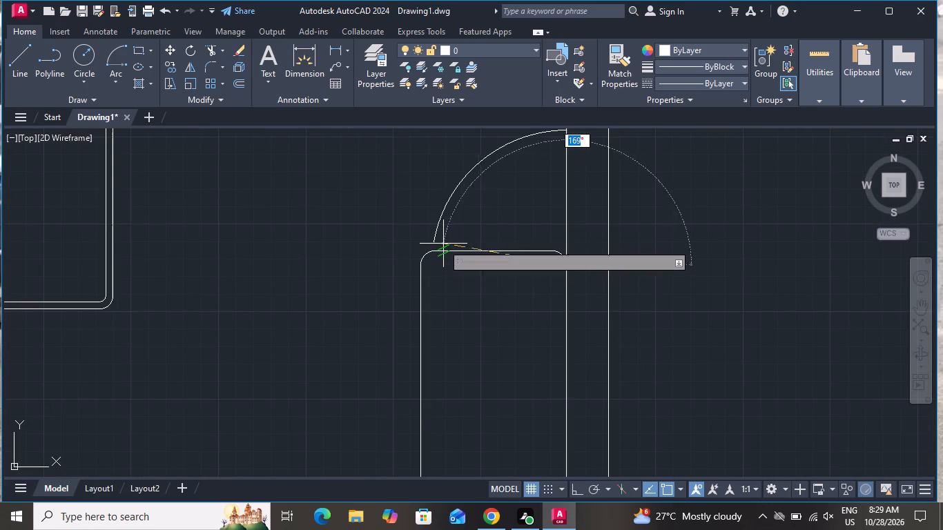
left_click(431, 248)
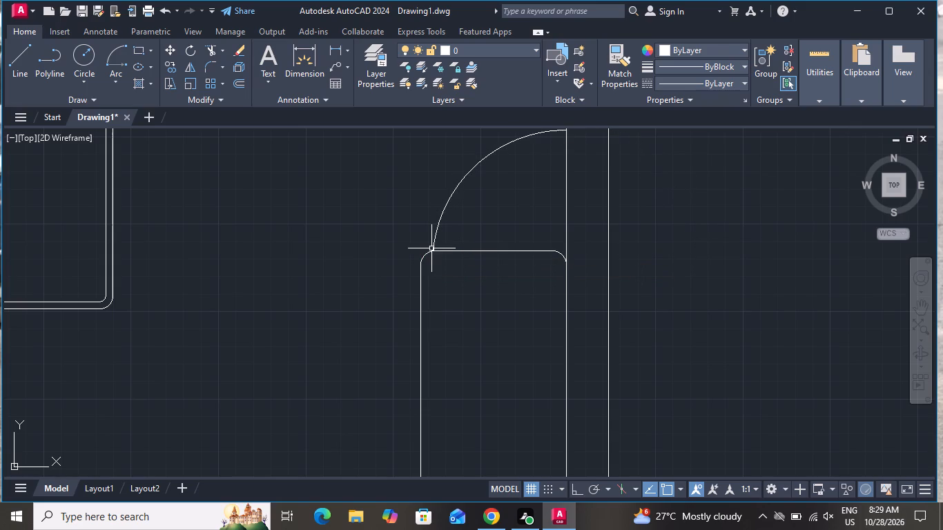
scroll(487, 297, "down", 1)
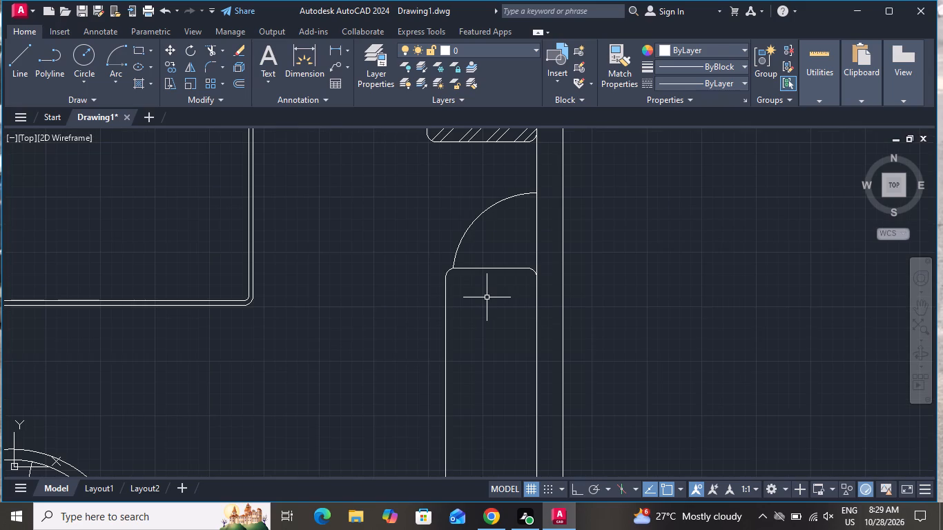
Offset the quarter arc 1" outward toward the room.
type("o")
key("space")
key("1")
key("shift+quotedbl")
key("Return")
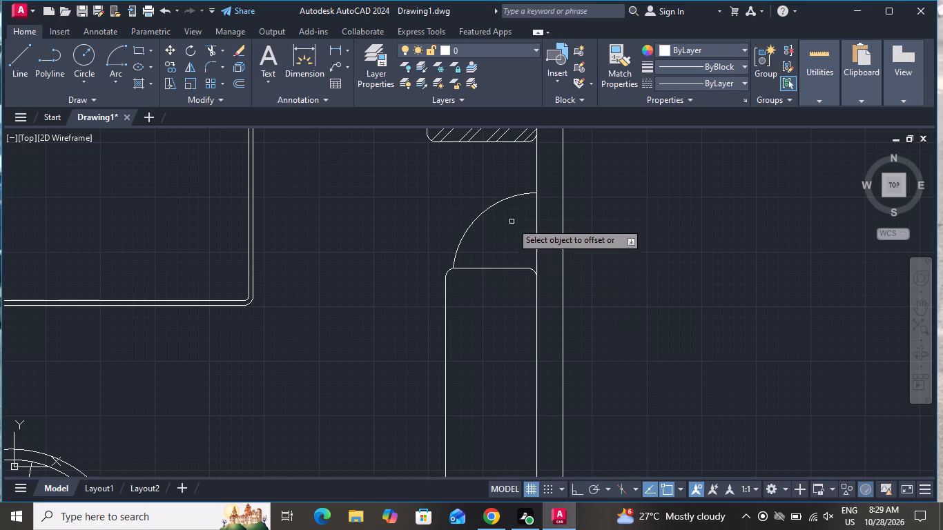
left_click(489, 209)
left_click(467, 193)
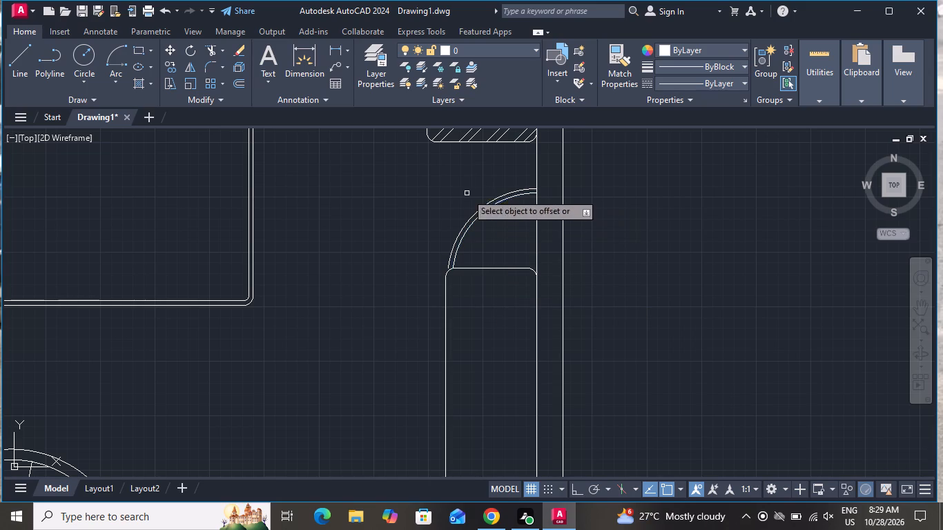
right_click(576, 248)
left_click(603, 267)
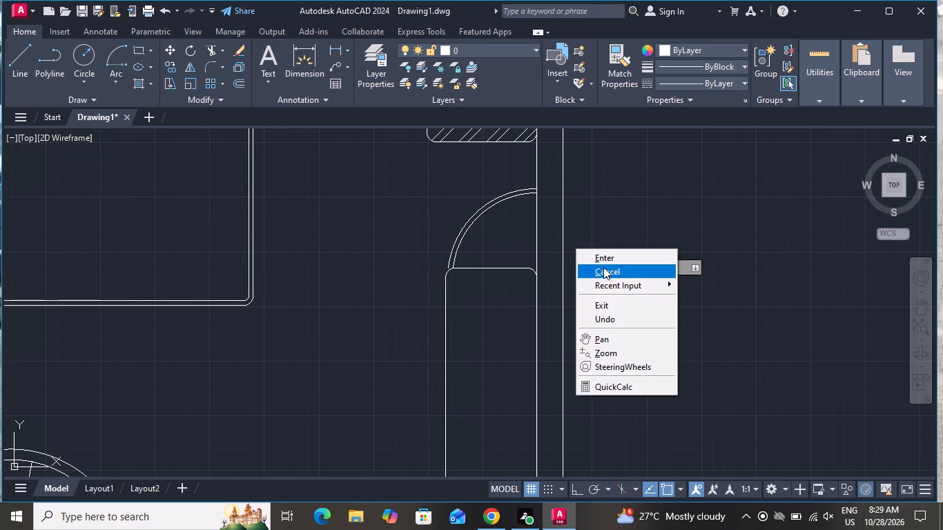
Extend the lower end of the outer arc to the cabinet's rounded corner.
type("ex")
key("space")
key("space")
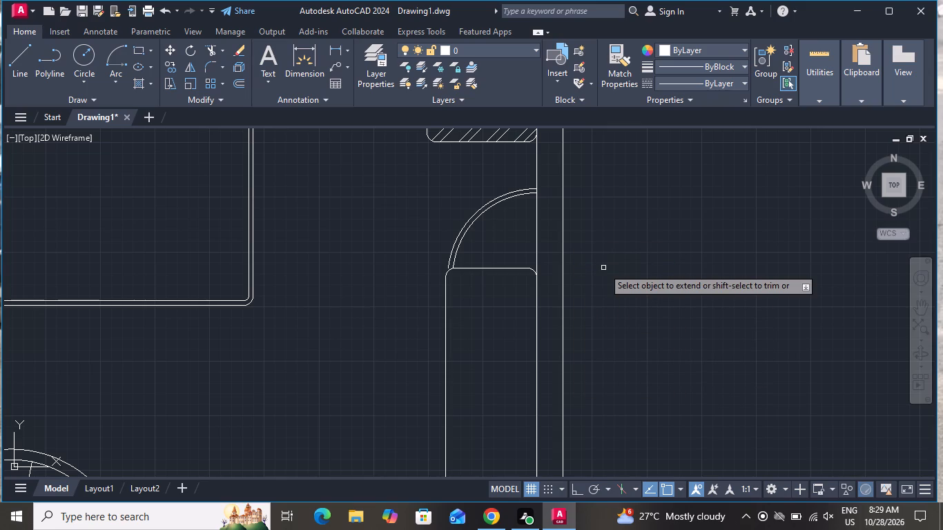
scroll(442, 268, "up", 2)
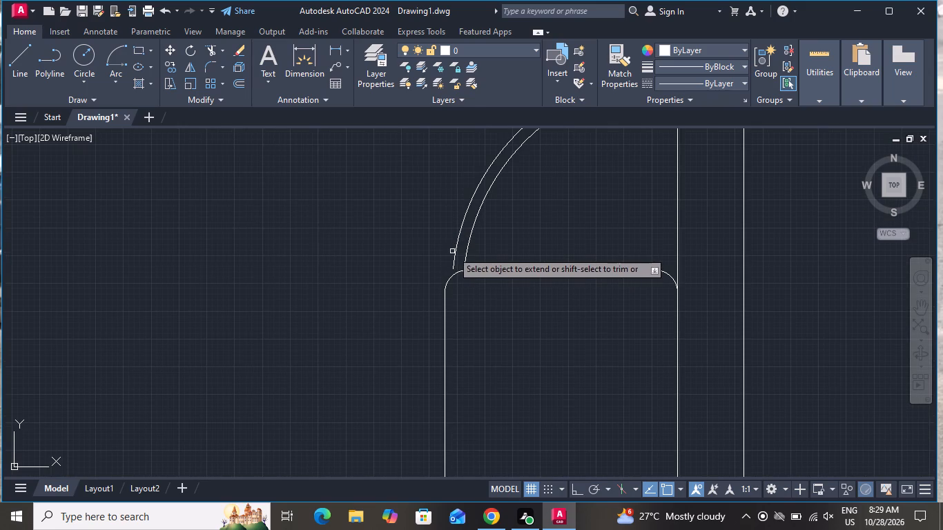
left_click(456, 259)
right_click(461, 314)
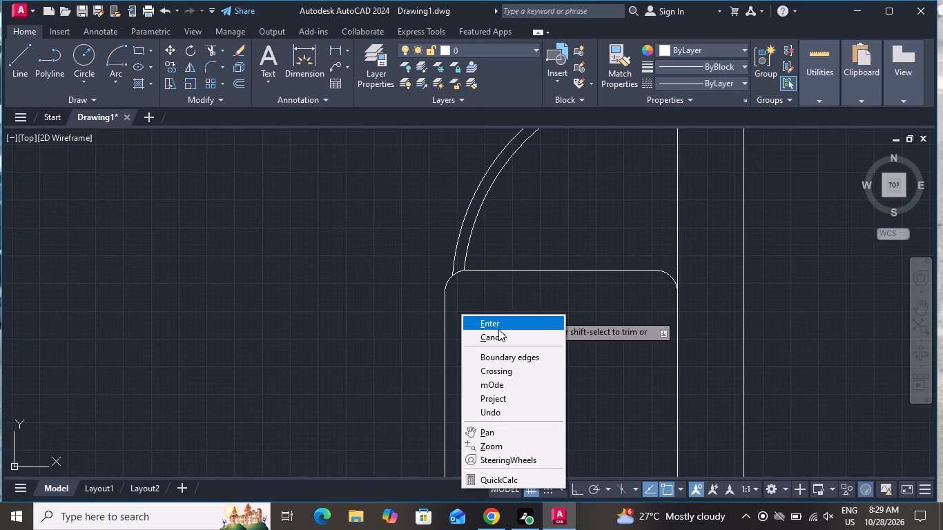
left_click(498, 338)
scroll(404, 342, "down", 2)
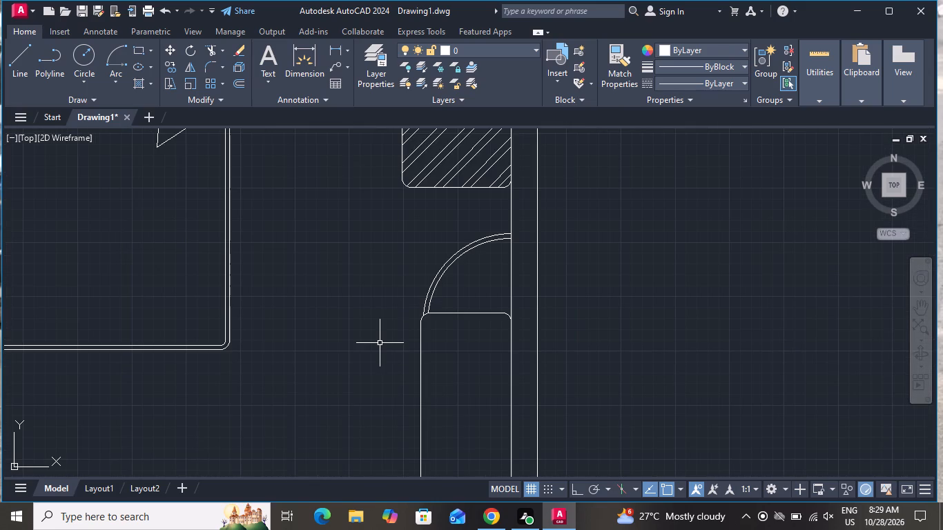
Offset the long cabinet rectangle 1" inward.
type("o 1")
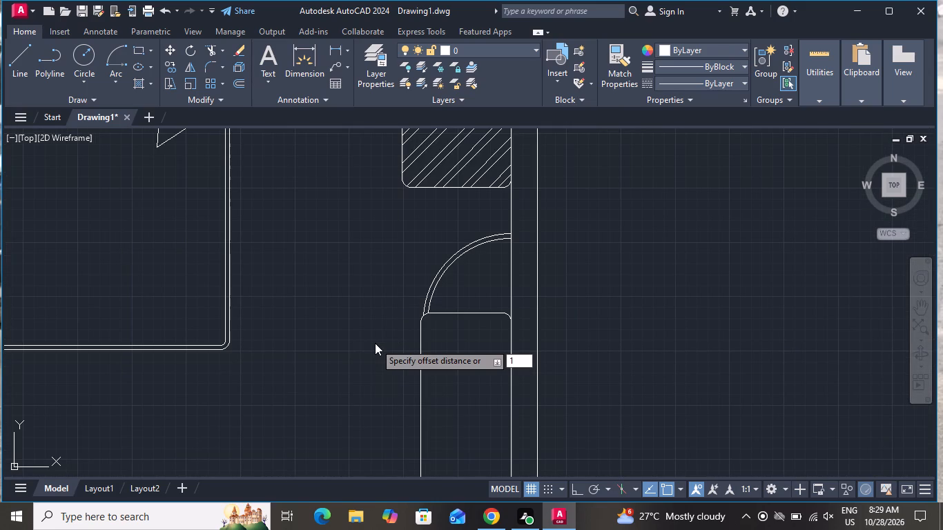
key("shift+quotedbl")
key("Return")
scroll(436, 304, "down", 2)
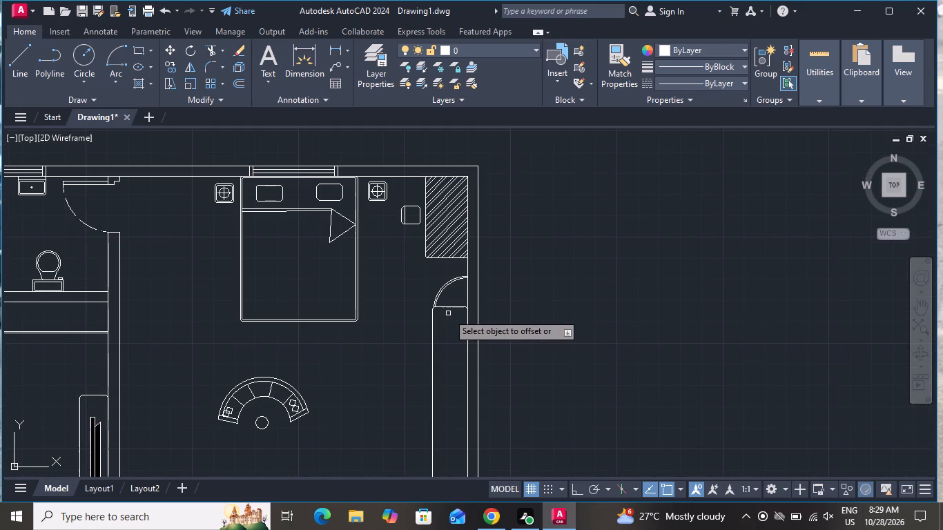
scroll(454, 357, "up", 1)
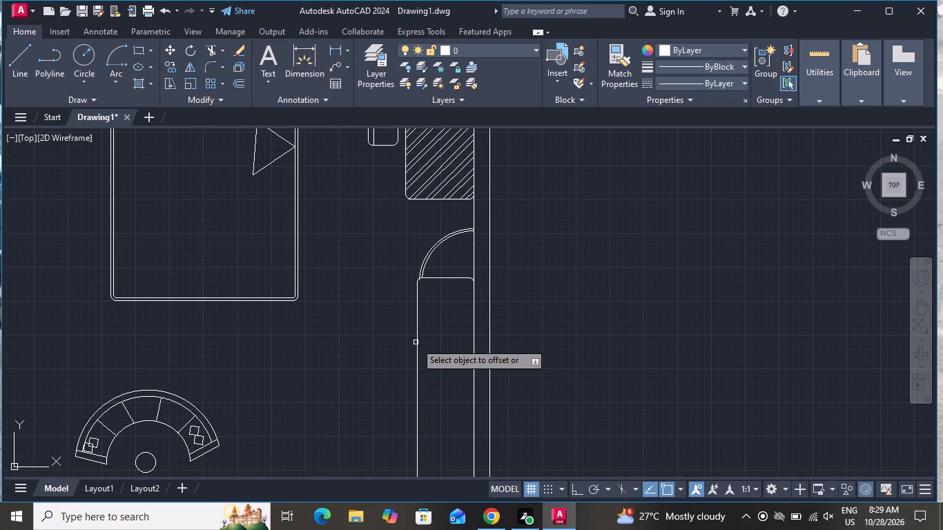
left_click(418, 340)
left_click(427, 335)
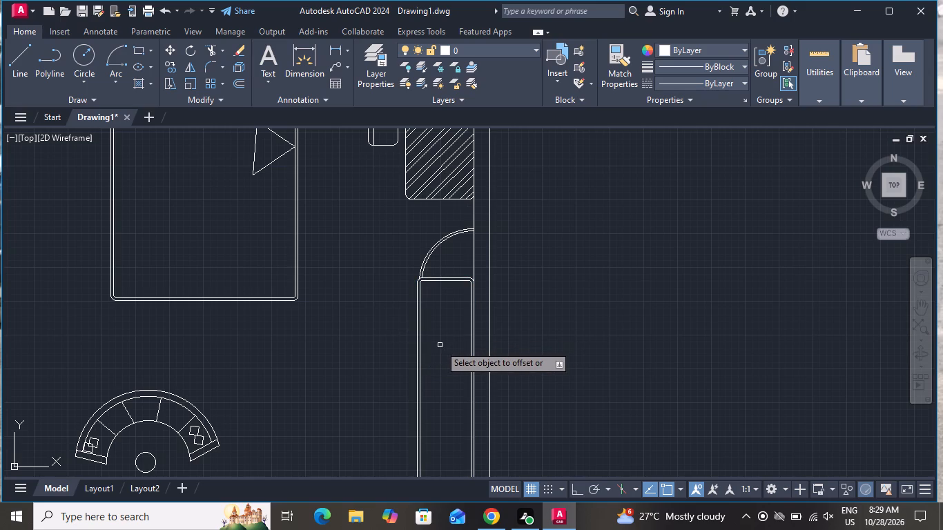
right_click(440, 345)
left_click(461, 362)
scroll(481, 253, "down", 2)
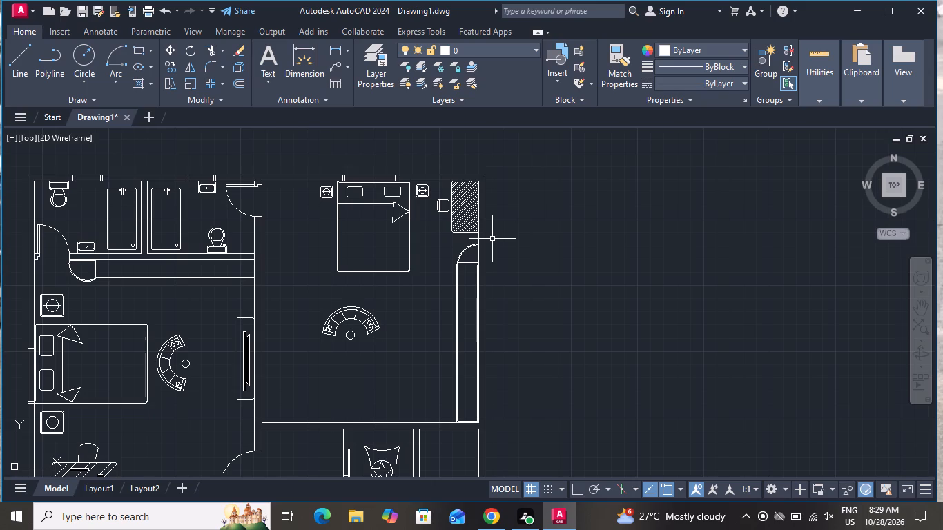
Draw a small thin vertical rectangle as a handle against the cabinet's room-side edge, a short distance below its upper end.
left_click(140, 52)
scroll(474, 357, "up", 2)
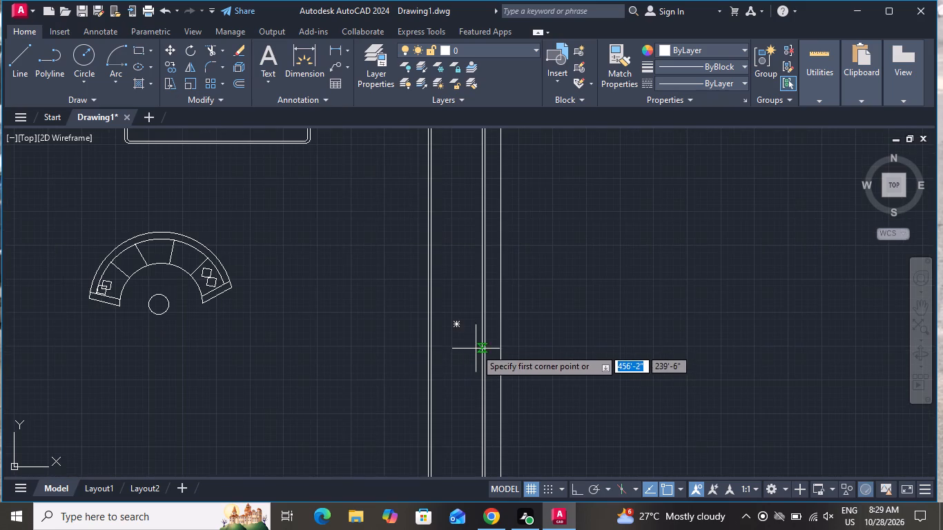
scroll(476, 340, "down", 1)
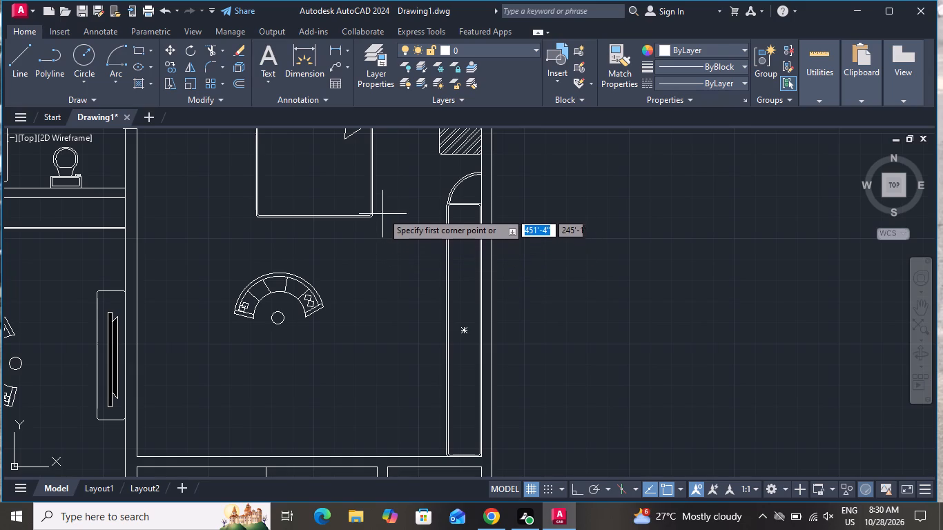
scroll(426, 248, "up", 2)
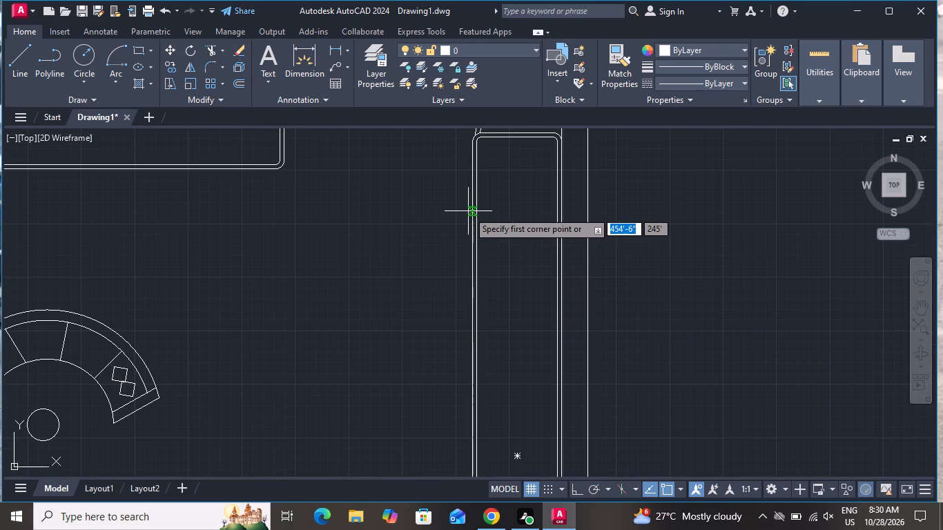
left_click(471, 222)
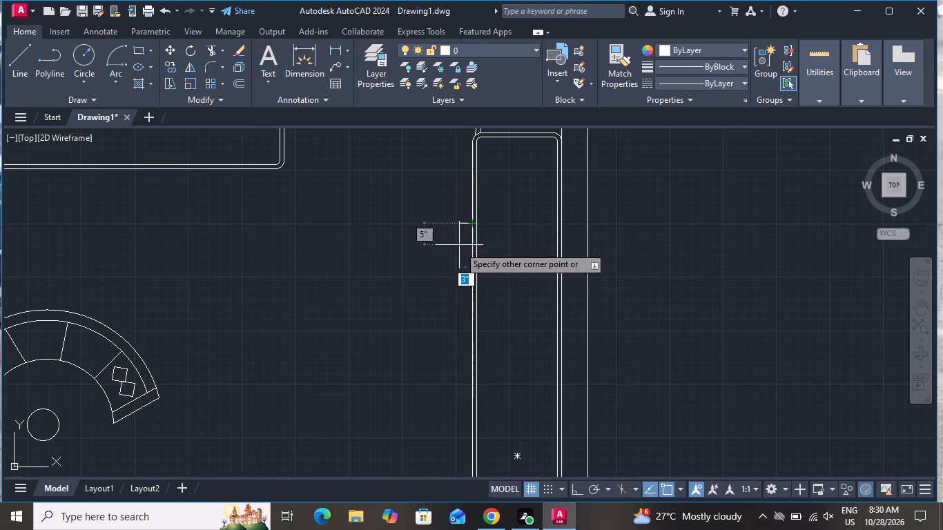
left_click(462, 282)
scroll(409, 253, "down", 1)
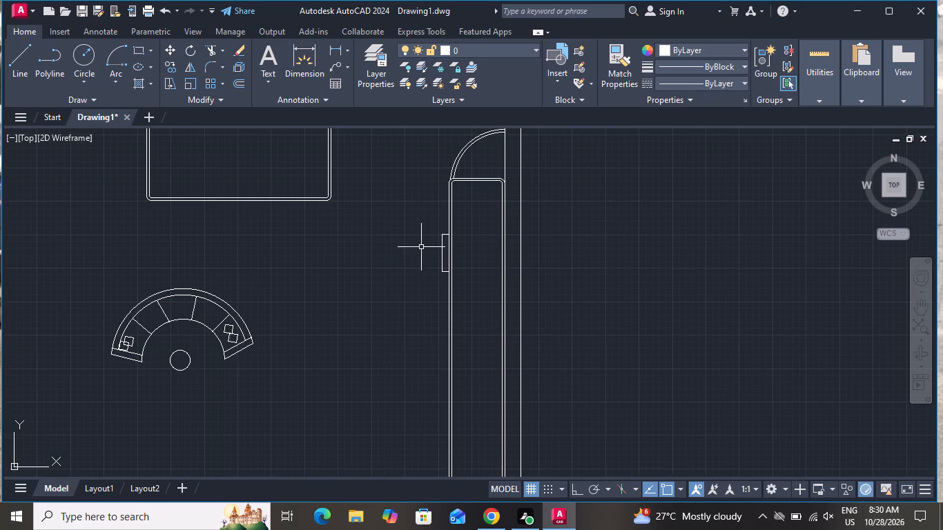
Copy the handle straight down along the long cabinet's room-side edge, about 5' below the original.
scroll(440, 248, "up", 2)
left_click(443, 246)
left_click(426, 253)
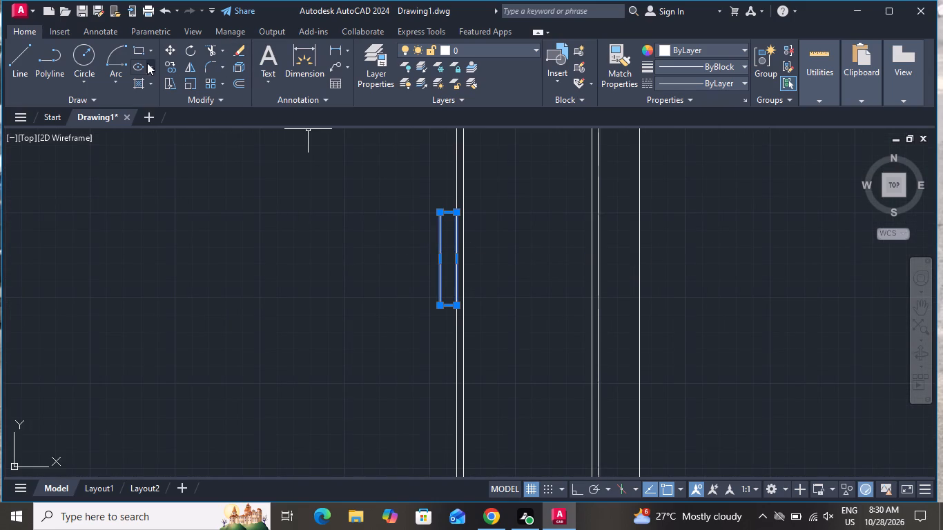
left_click(166, 69)
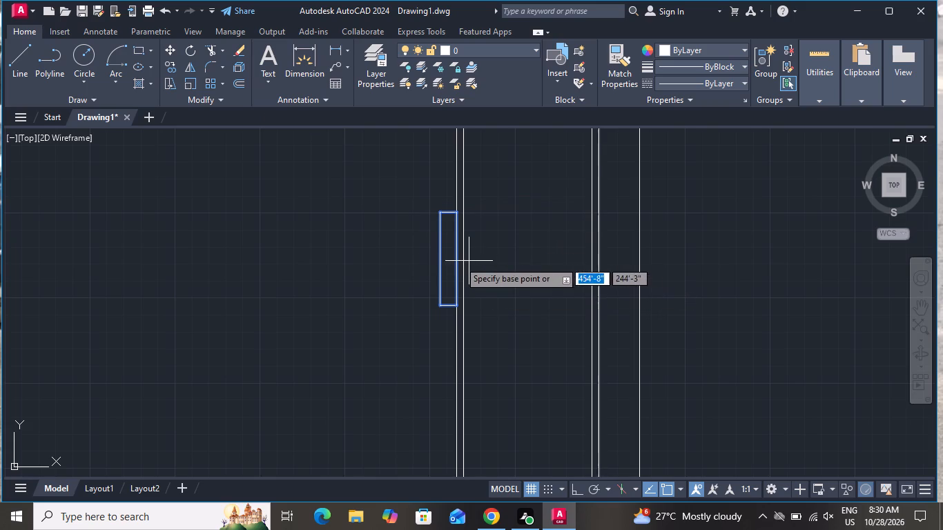
left_click(451, 258)
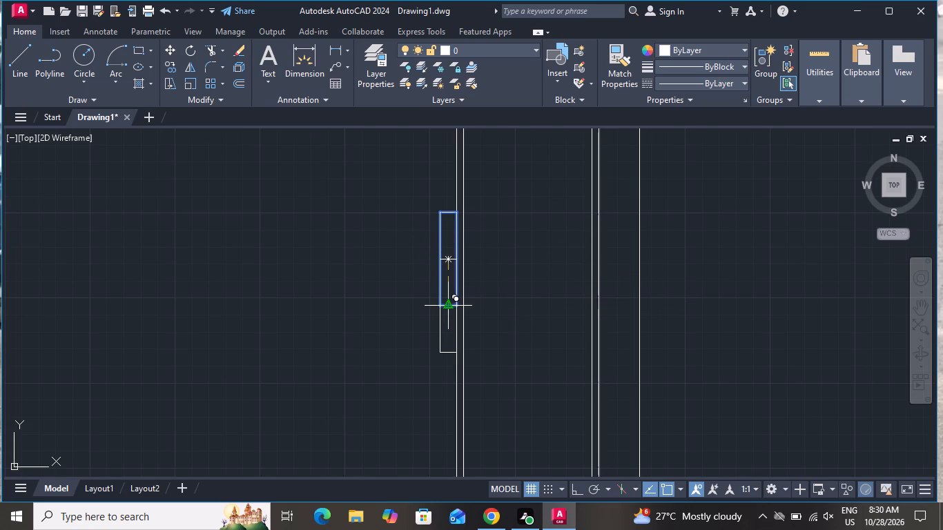
scroll(453, 301, "down", 2)
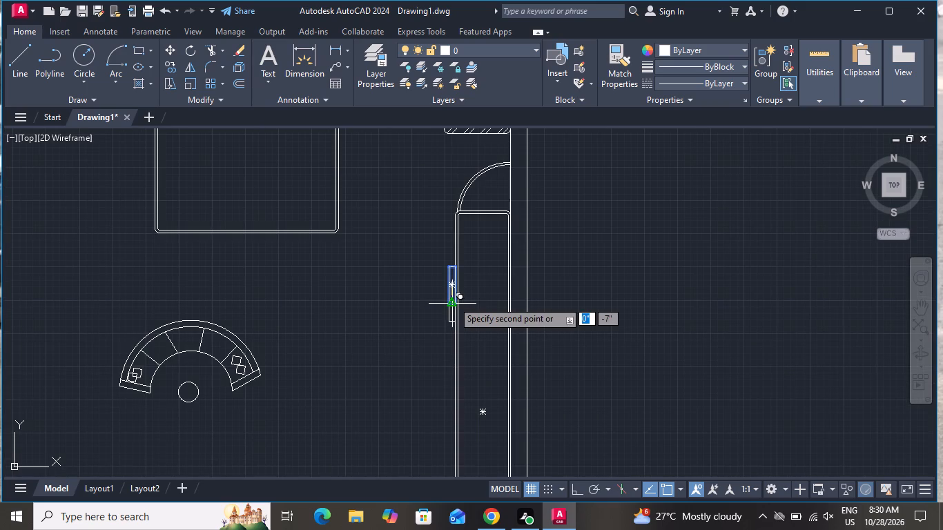
scroll(449, 448, "up", 2)
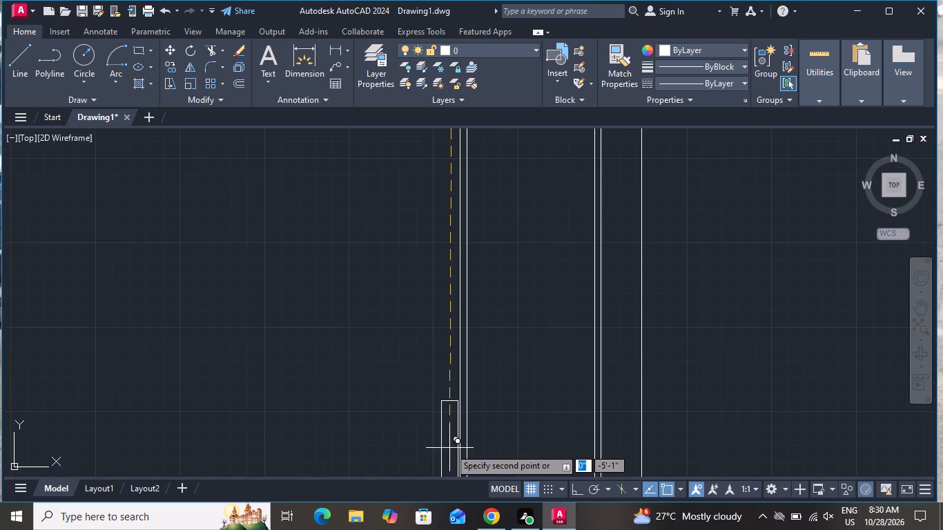
left_click(450, 442)
scroll(488, 407, "down", 2)
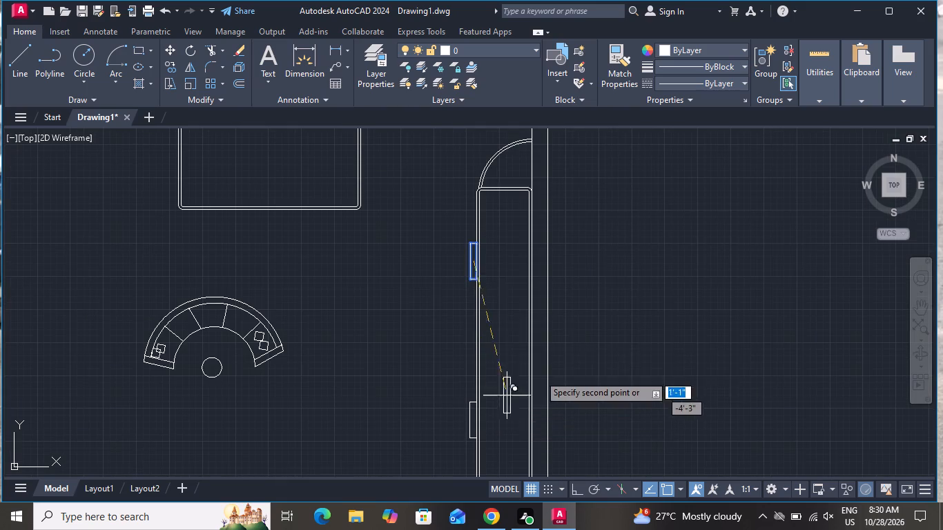
right_click(569, 349)
left_click(607, 171)
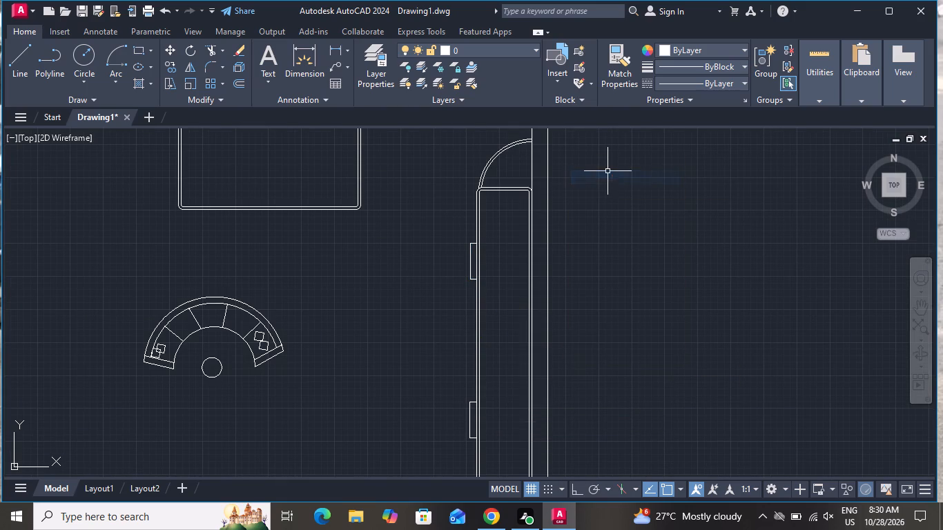
Draw a thin rounded horizontal handle, about 2'-11" by 4", against the lower edge of the upper-left bedroom's long wall cabinet.
scroll(605, 188, "down", 3)
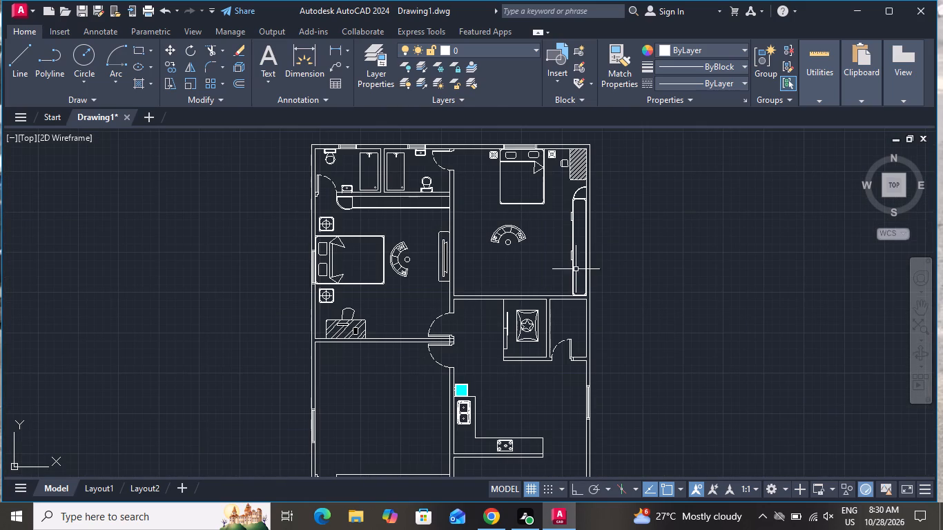
scroll(375, 190, "up", 1)
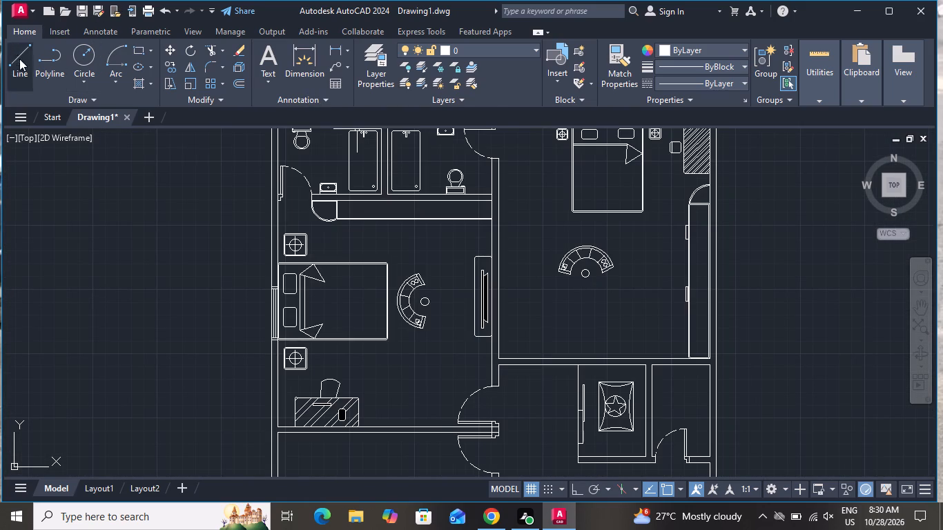
left_click(140, 52)
scroll(426, 248, "up", 1)
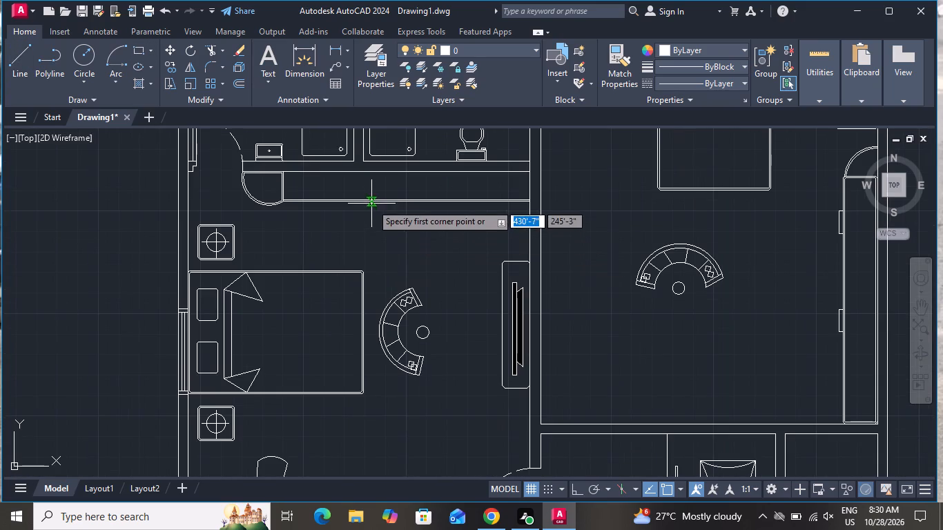
scroll(336, 202, "up", 2)
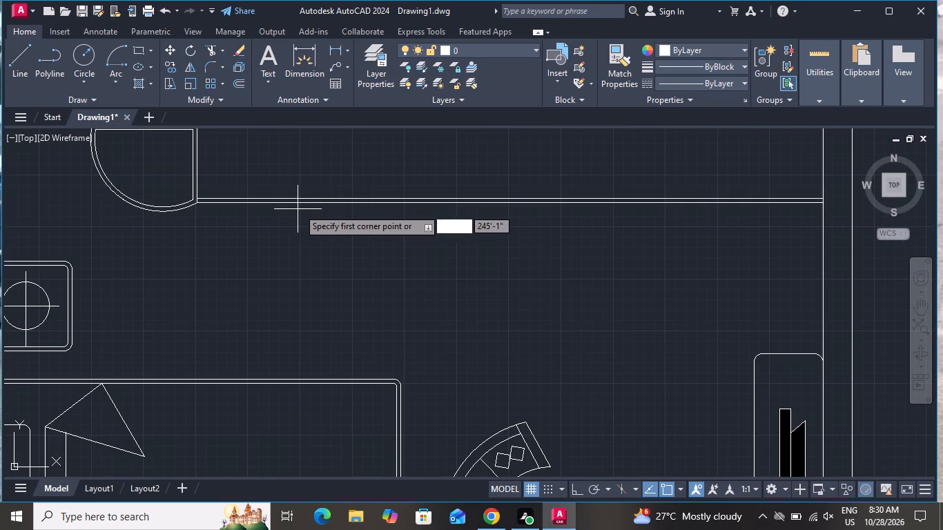
left_click(300, 204)
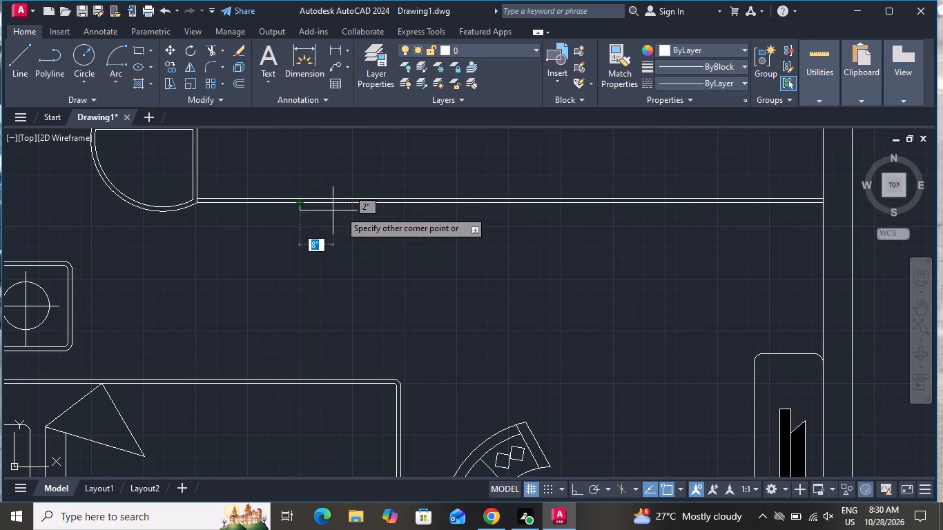
left_click(445, 219)
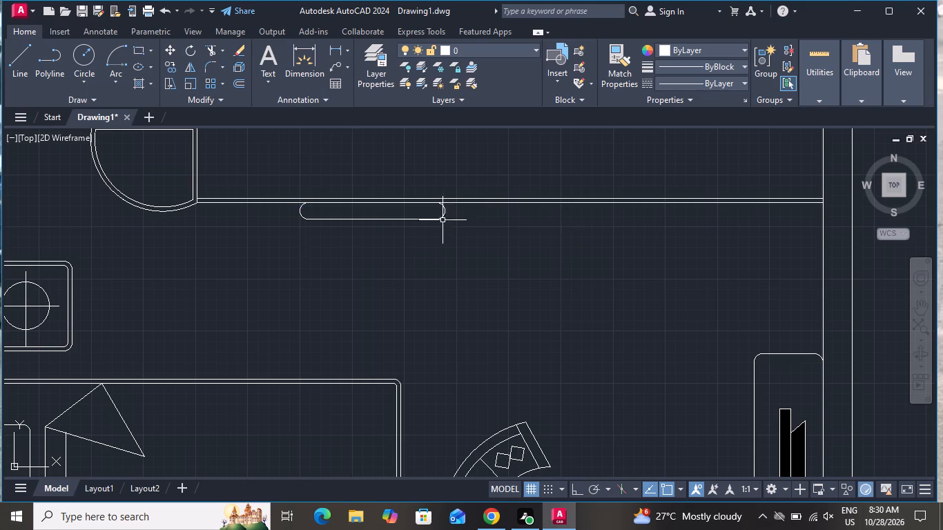
Copy the rounded handle about 6'-2" to the right along the same cabinet's lower edge.
scroll(425, 238, "down", 2)
left_click(427, 230)
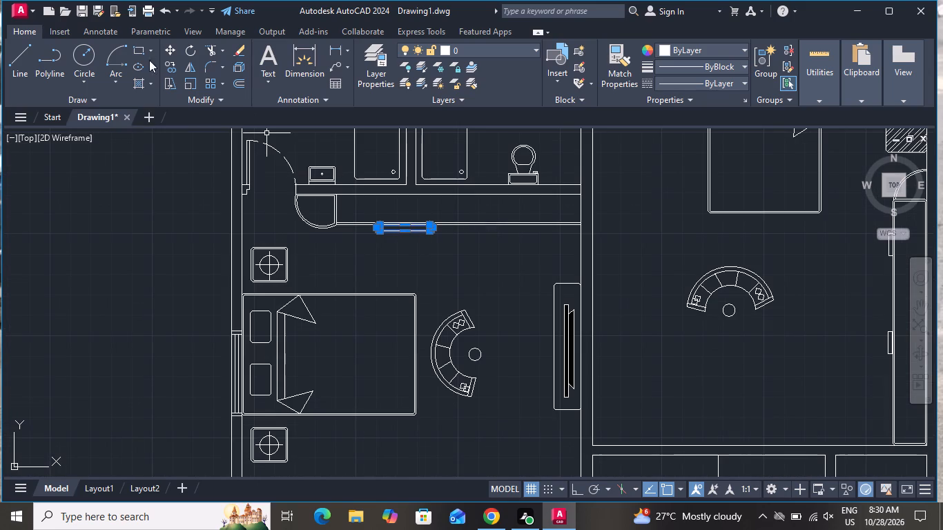
left_click(175, 66)
scroll(346, 203, "up", 2)
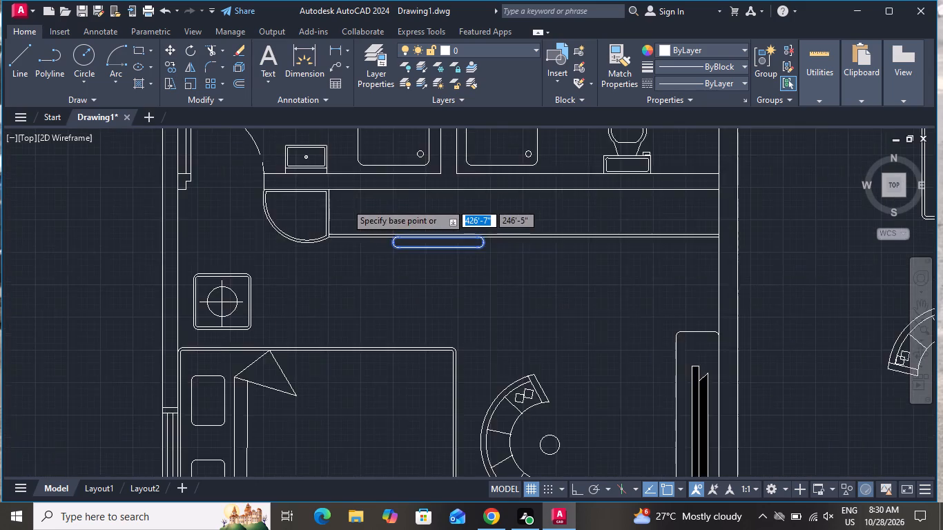
left_click(425, 259)
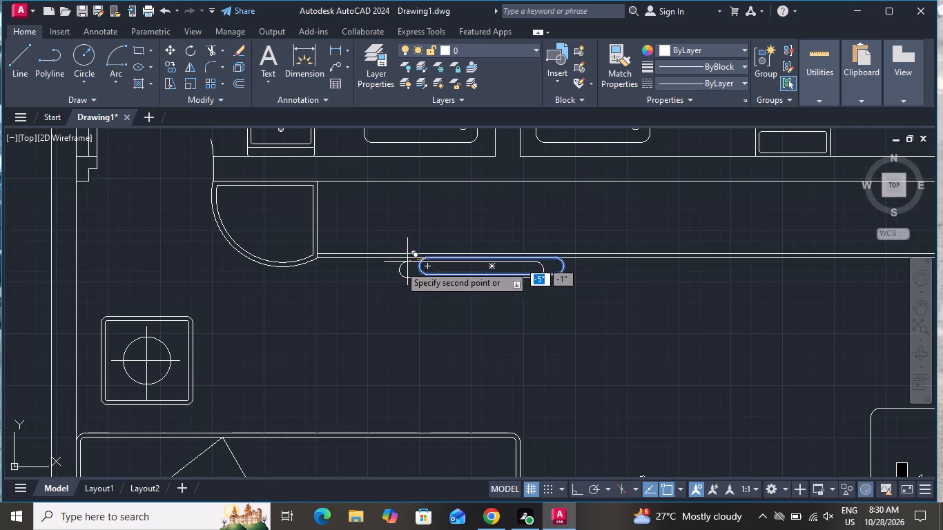
scroll(395, 268, "down", 3)
scroll(466, 270, "up", 4)
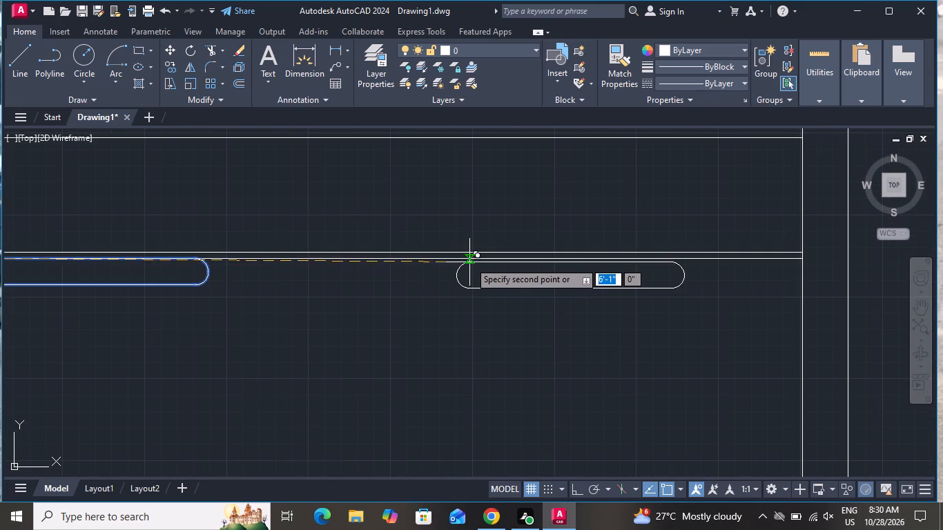
scroll(474, 264, "up", 2)
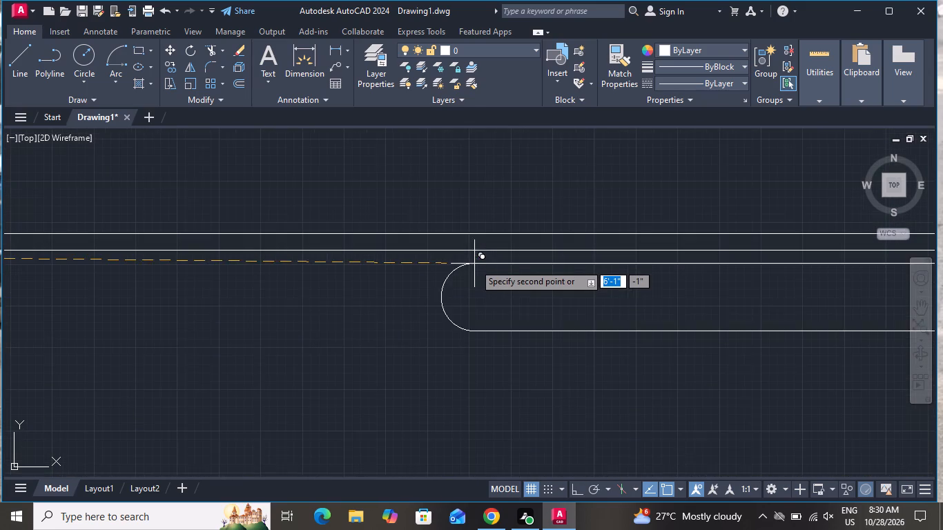
left_click(485, 252)
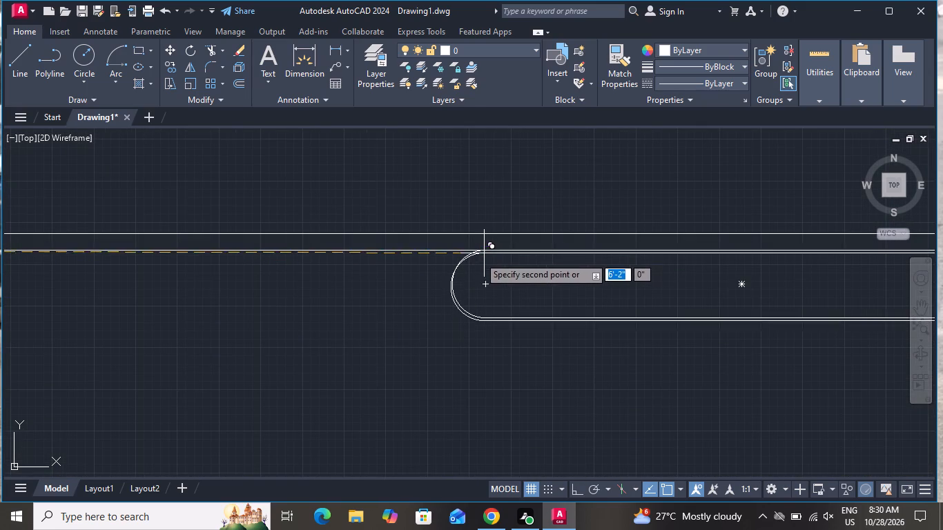
scroll(466, 275, "down", 3)
right_click(349, 295)
left_click(382, 313)
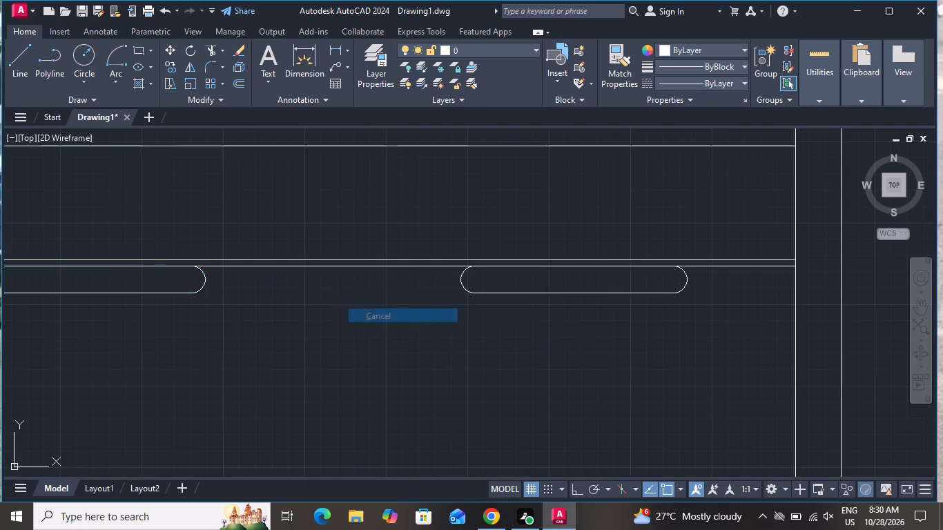
Draw a horizontal rounded-corner rectangle about 4'-5" long as a table in the open kitchen area, right of the sink counter.
scroll(387, 288, "down", 4)
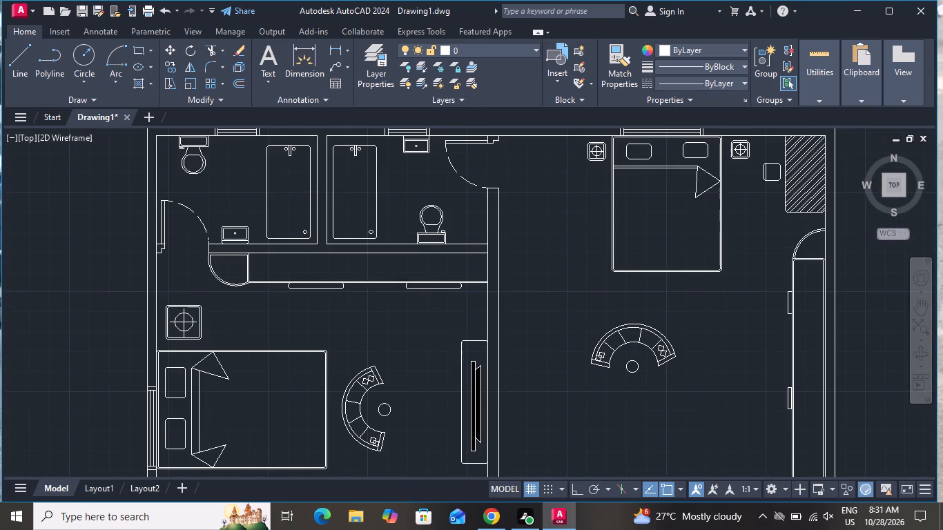
scroll(396, 277, "down", 1)
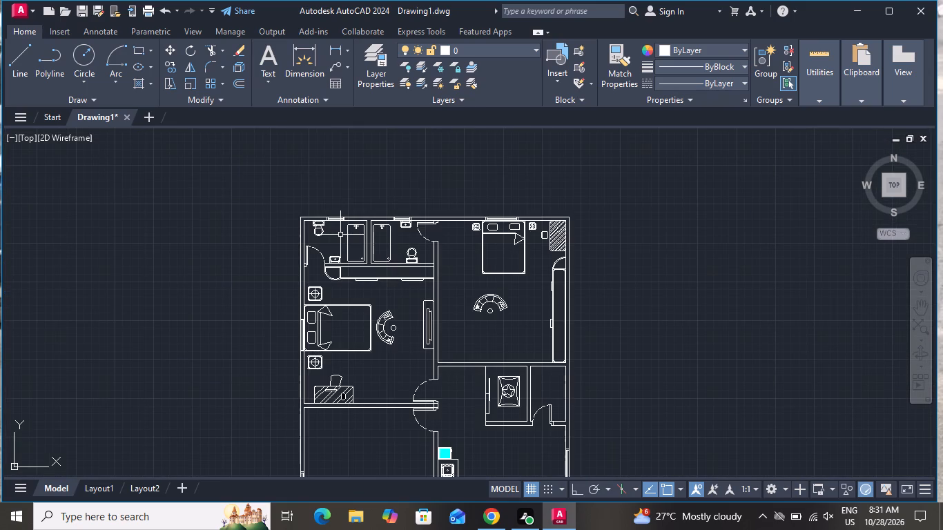
scroll(391, 244, "down", 1)
scroll(456, 377, "up", 2)
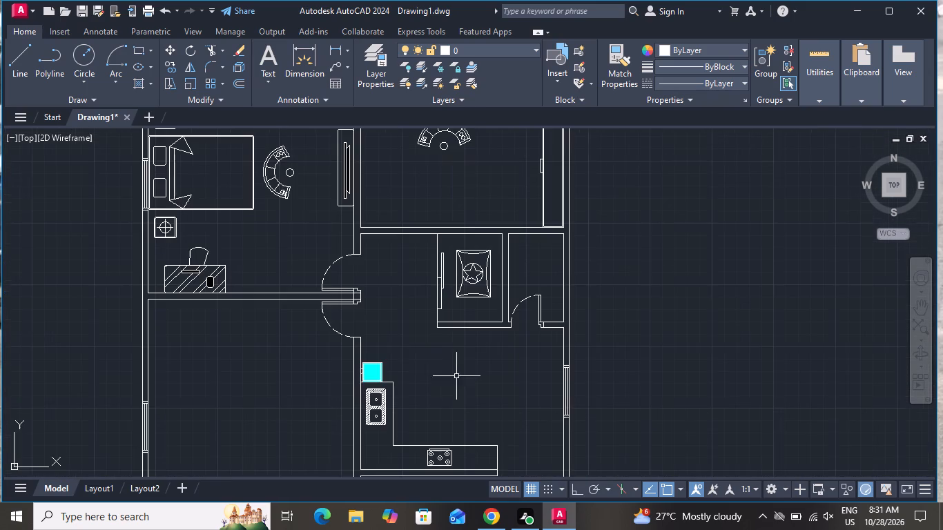
left_click(133, 49)
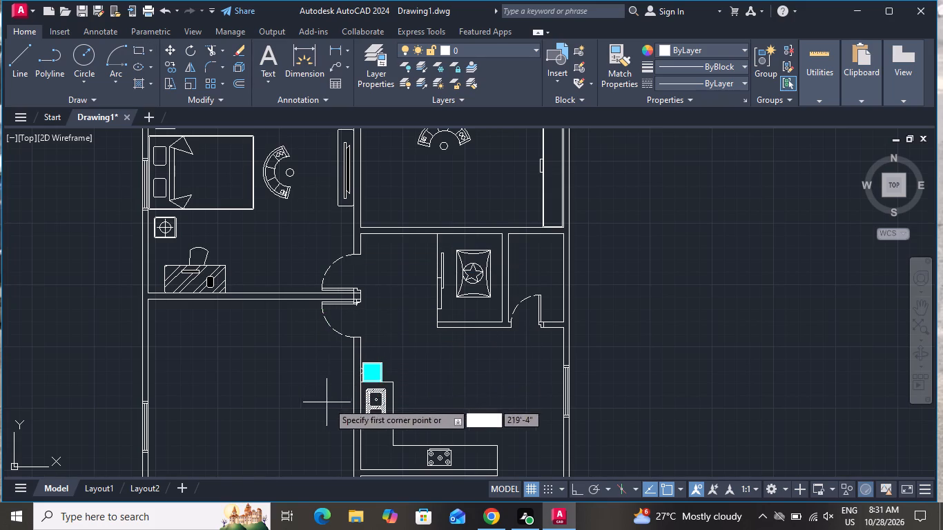
scroll(412, 433, "up", 1)
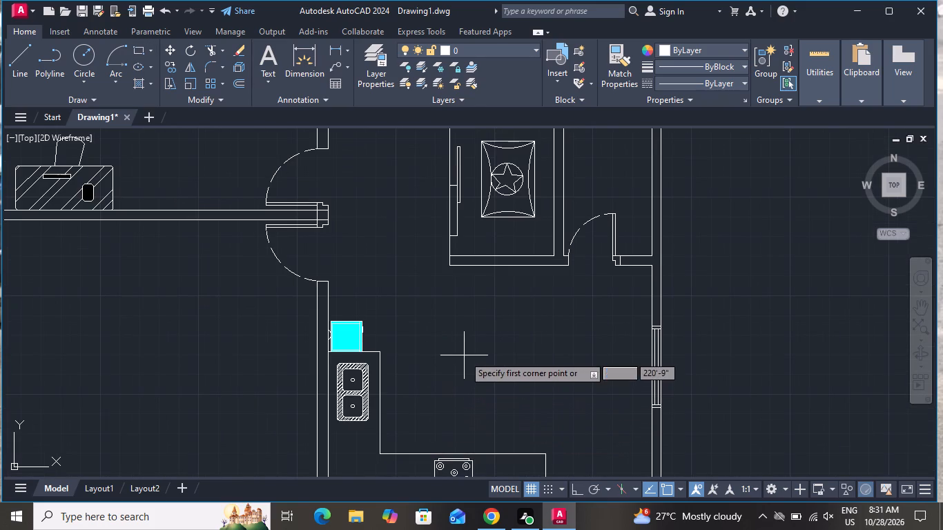
left_click(467, 352)
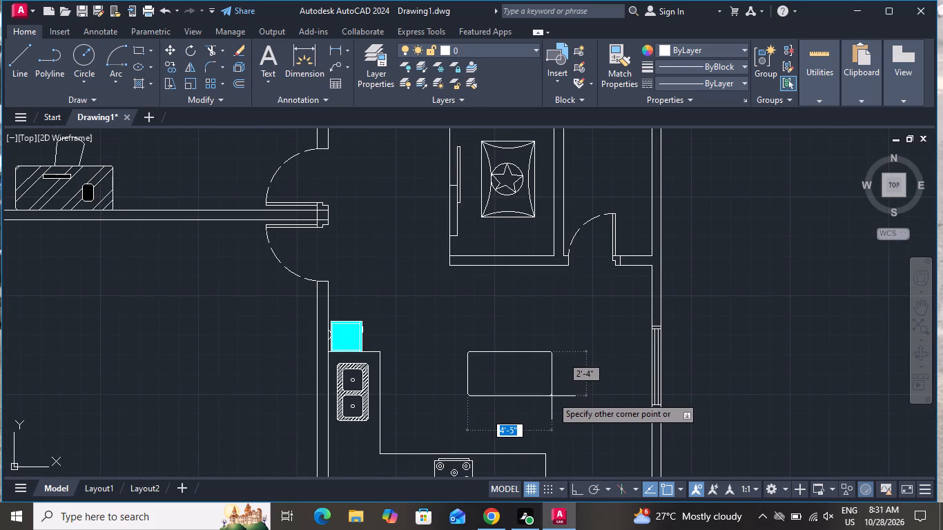
left_click(553, 400)
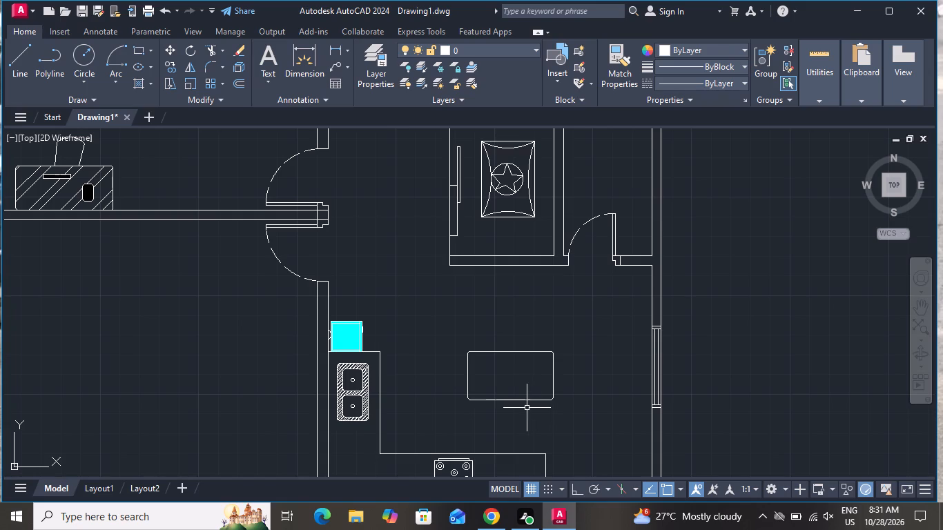
Draw a three-sided tapered chair outline about 11" deep on the table's upper edge near its left end, narrowing away from the table.
left_click(16, 71)
scroll(488, 362, "up", 2)
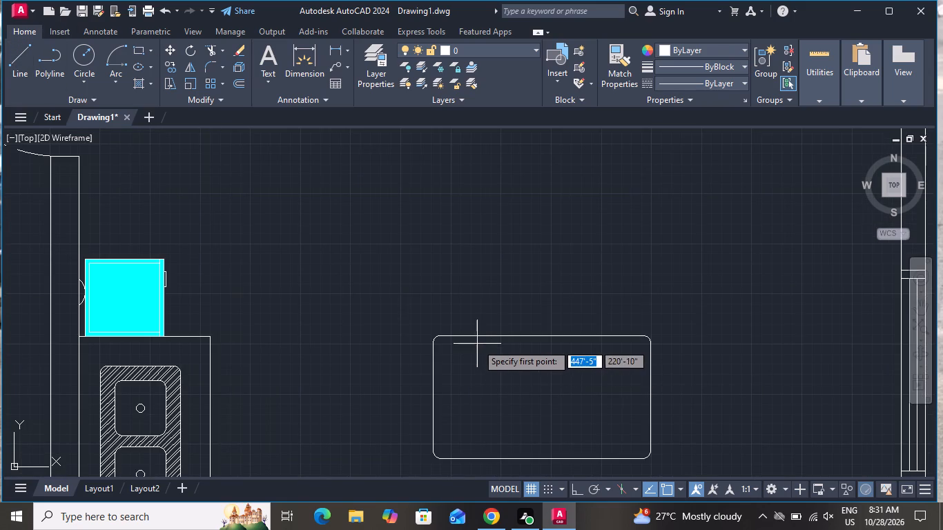
scroll(455, 338, "up", 1)
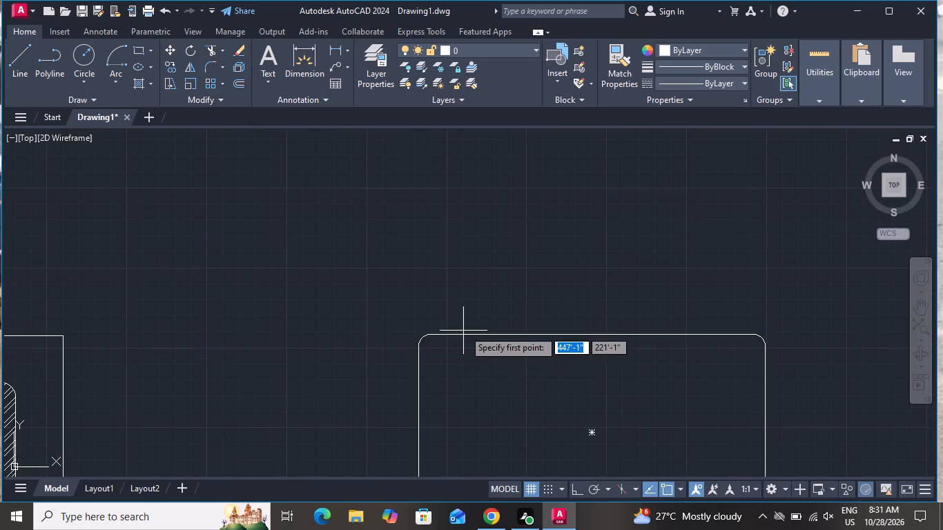
left_click(465, 335)
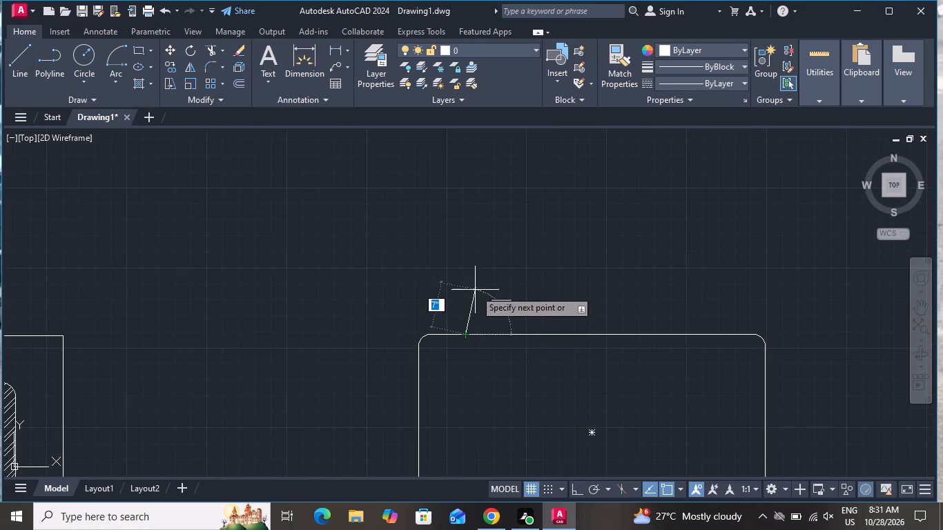
left_click(471, 266)
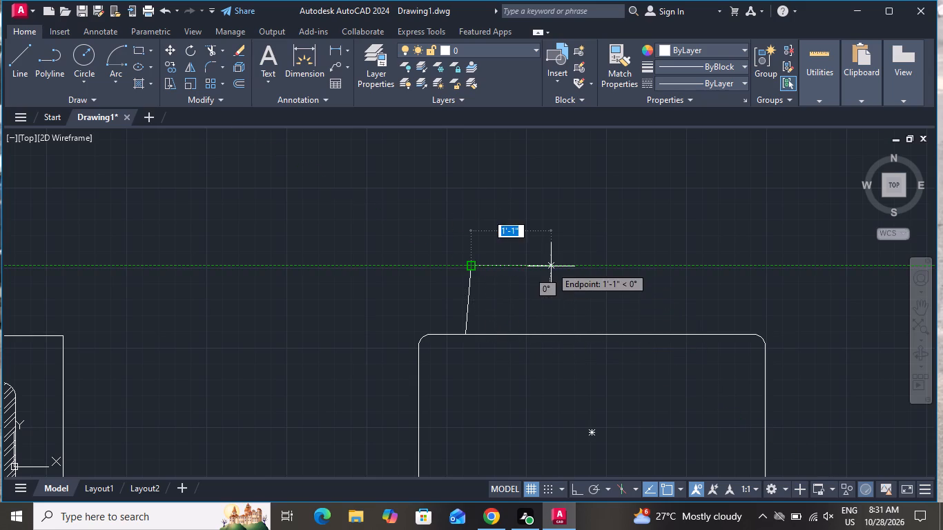
left_click(536, 264)
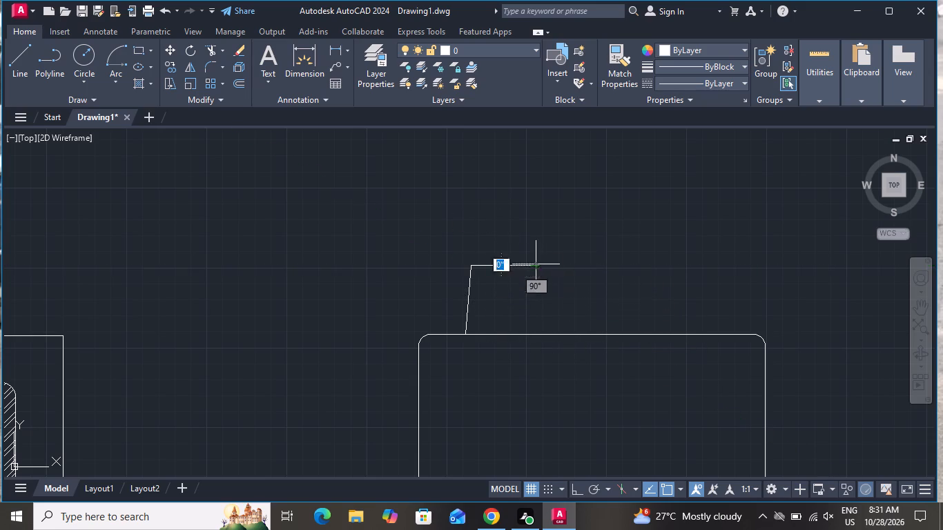
left_click(543, 335)
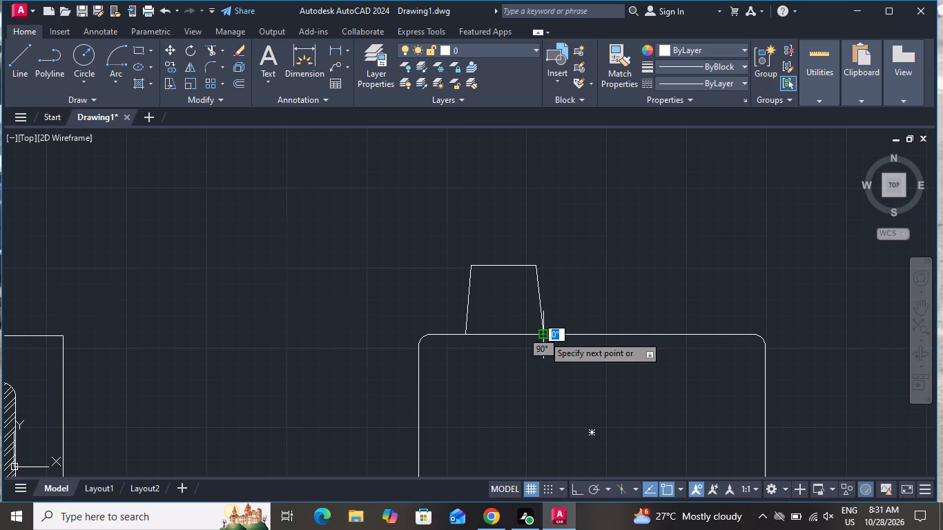
right_click(549, 331)
left_click(579, 348)
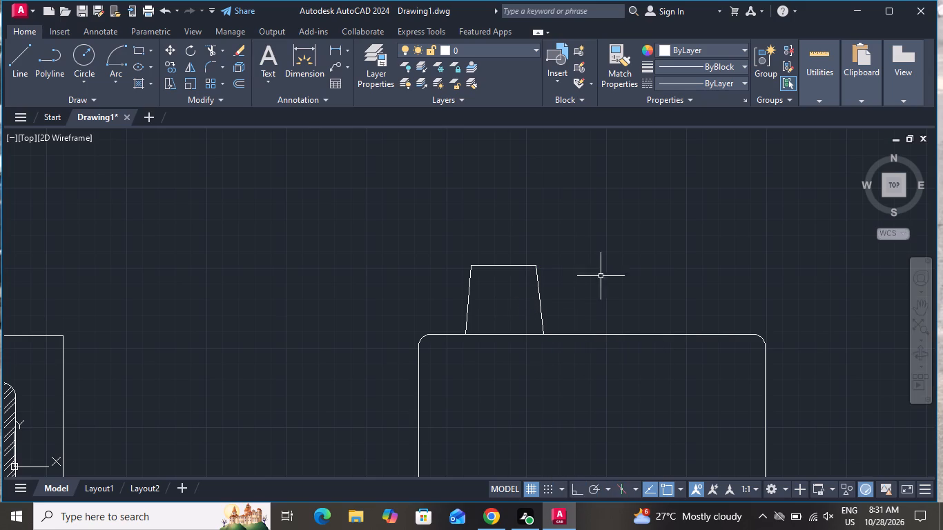
Draw a straight line across the chair just inside its narrow outer end, from one tapered side to the other, as the backrest.
left_click(23, 63)
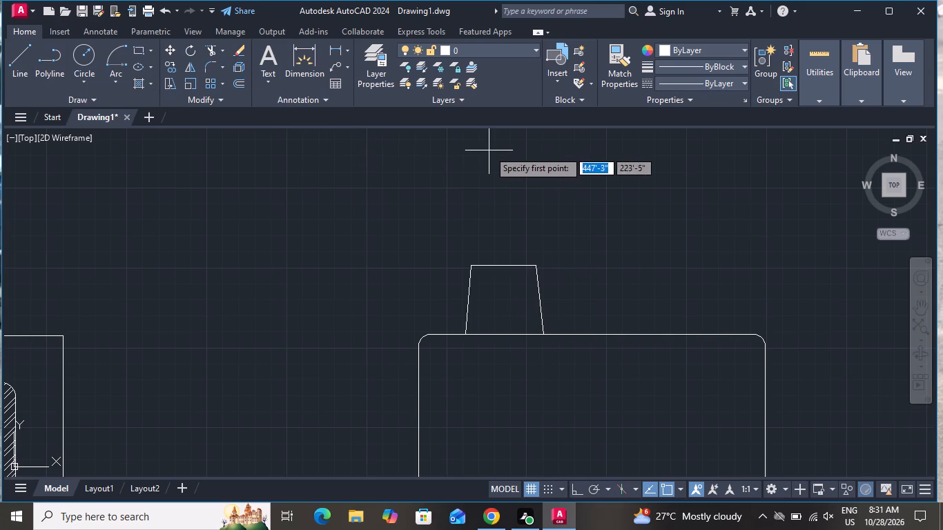
scroll(561, 170, "up", 1)
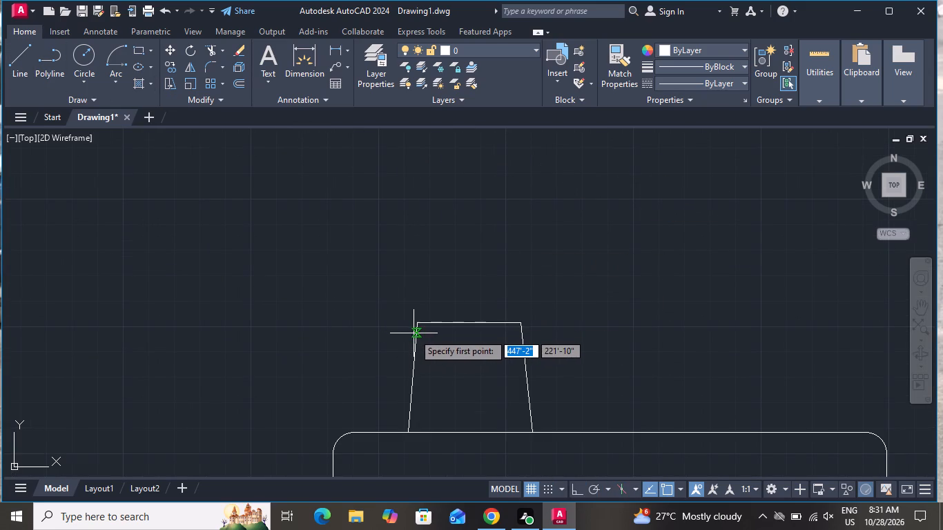
left_click(417, 334)
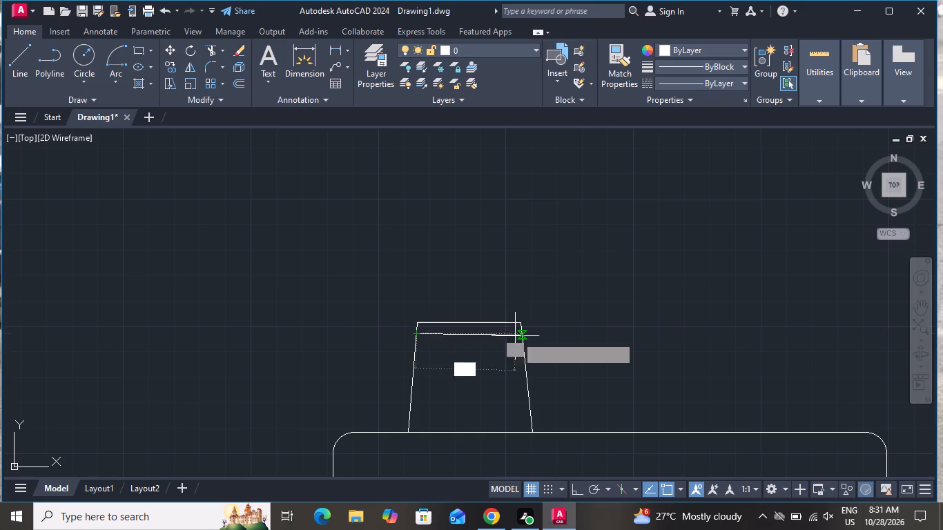
left_click(522, 333)
right_click(522, 333)
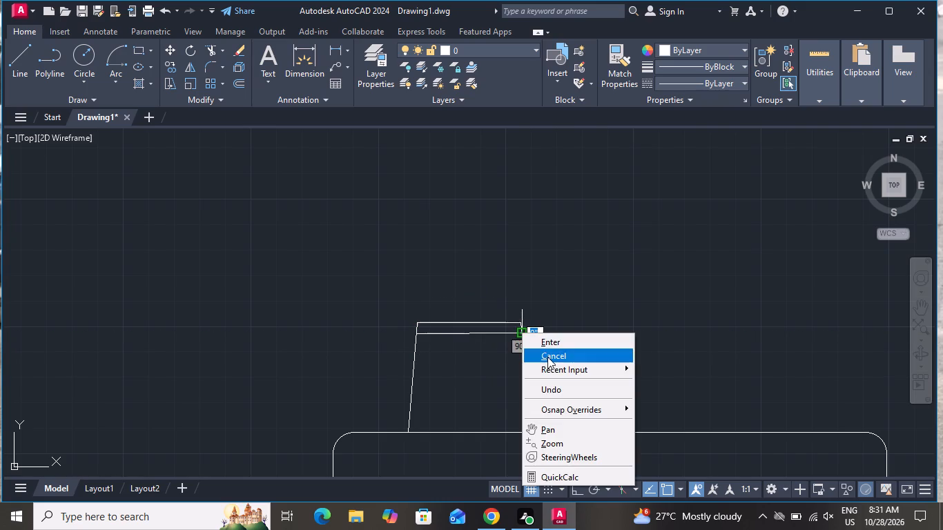
left_click(547, 357)
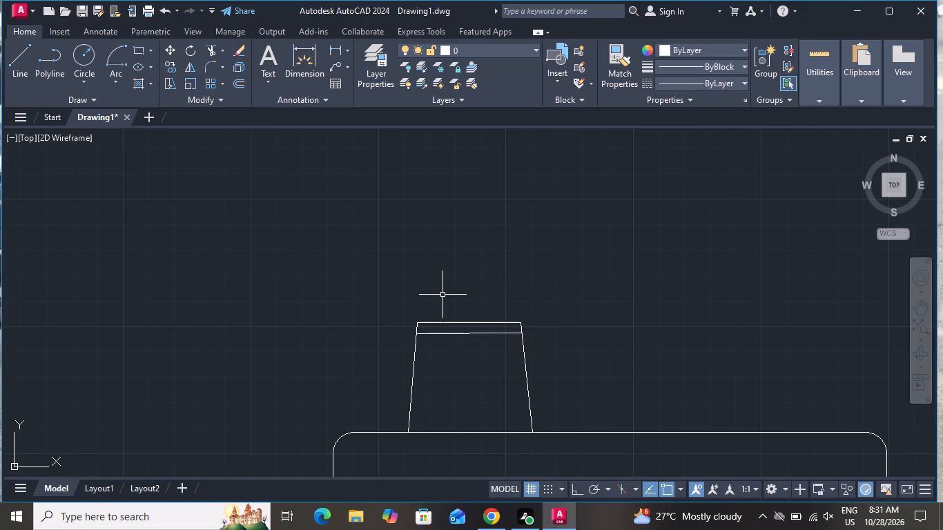
Copy the chair with its backrest along the table's upper edge to sit near the right end.
scroll(443, 295, "down", 2)
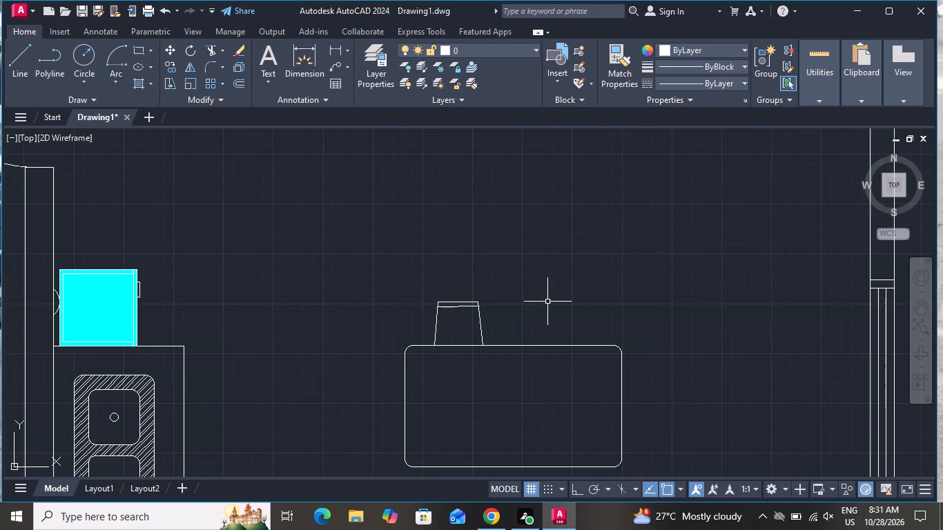
left_click(527, 282)
left_click(425, 326)
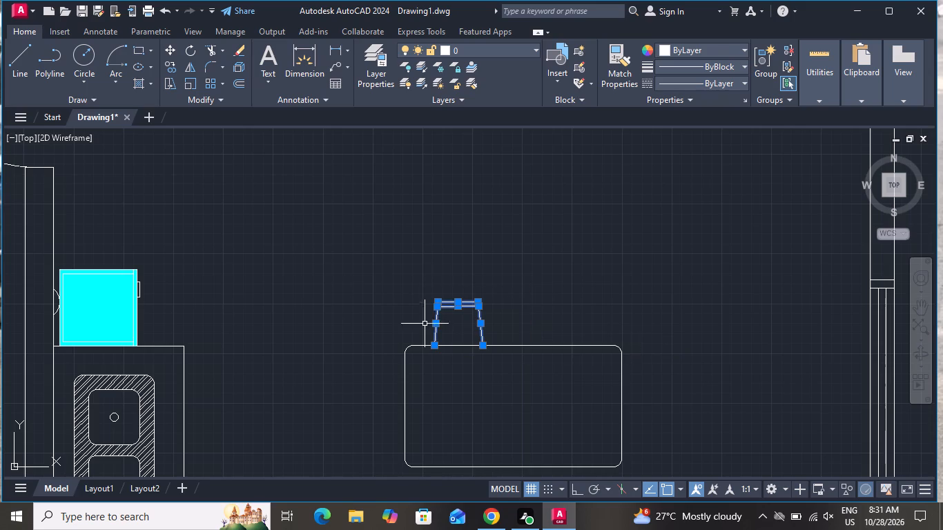
left_click(175, 61)
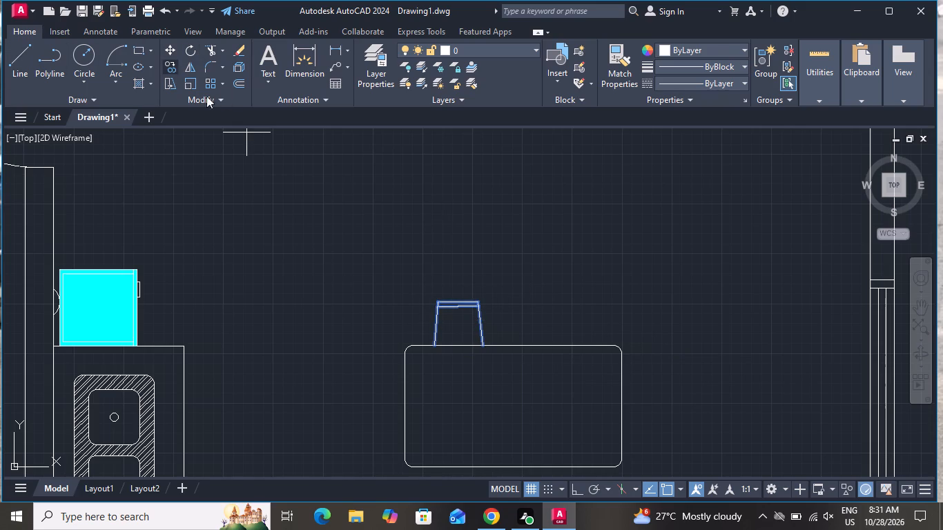
left_click(429, 341)
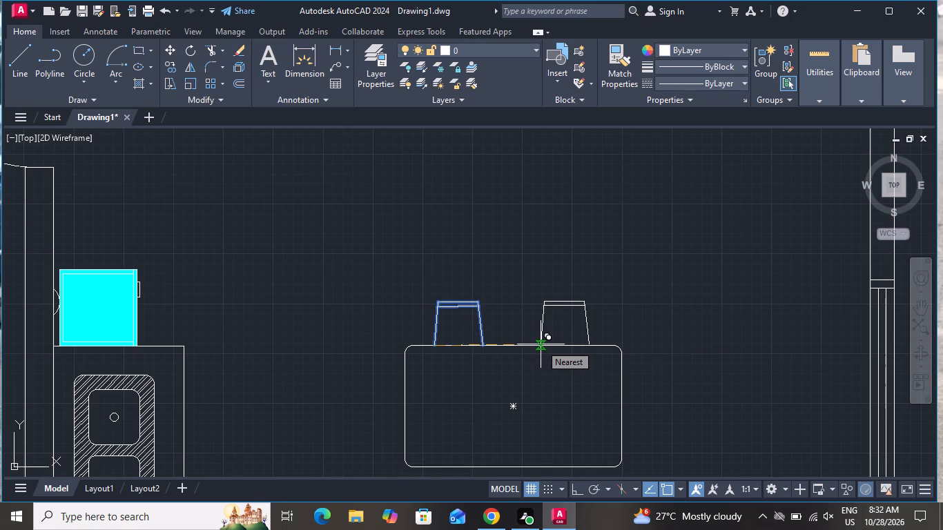
left_click(541, 344)
Place another copy of the chair in the open space below the table, about 3'-4" right and 4'-3" down from the original.
scroll(541, 333, "down", 3)
scroll(547, 395, "up", 3)
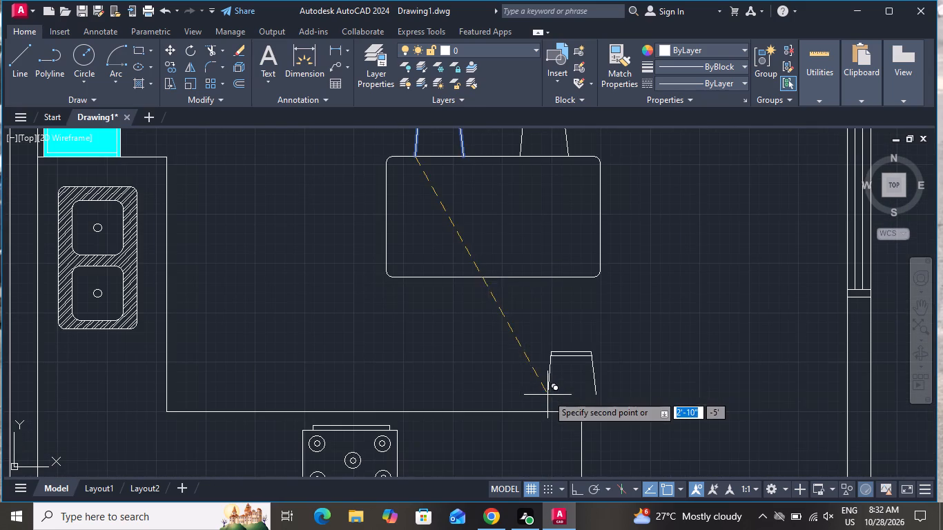
left_click(574, 359)
right_click(574, 359)
left_click(601, 180)
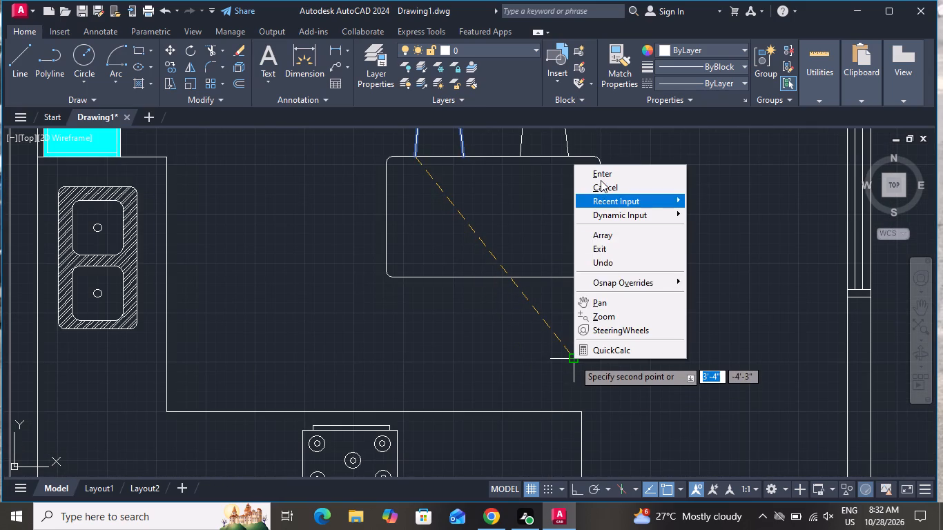
Rotate the chair copy below the table 180° about its lower-right corner, with Ortho on, so its open side faces up.
left_click(639, 308)
left_click(547, 380)
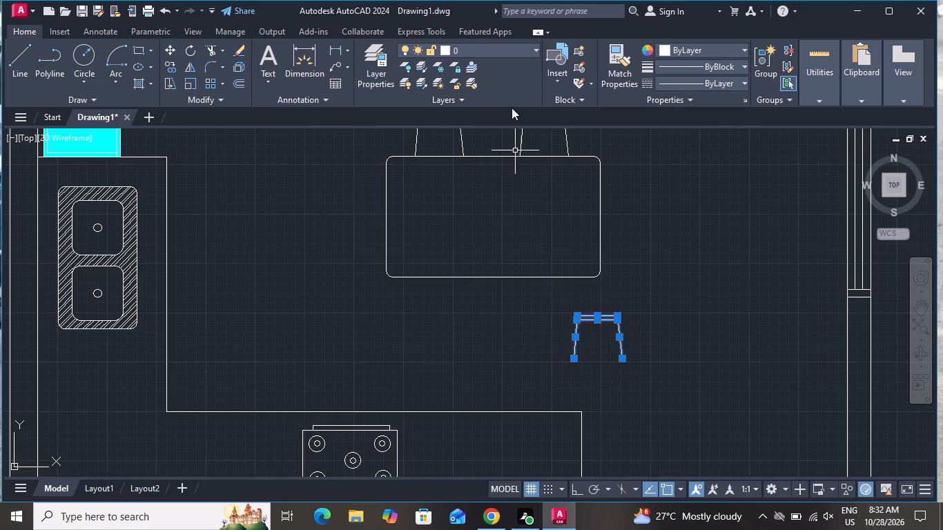
left_click(190, 51)
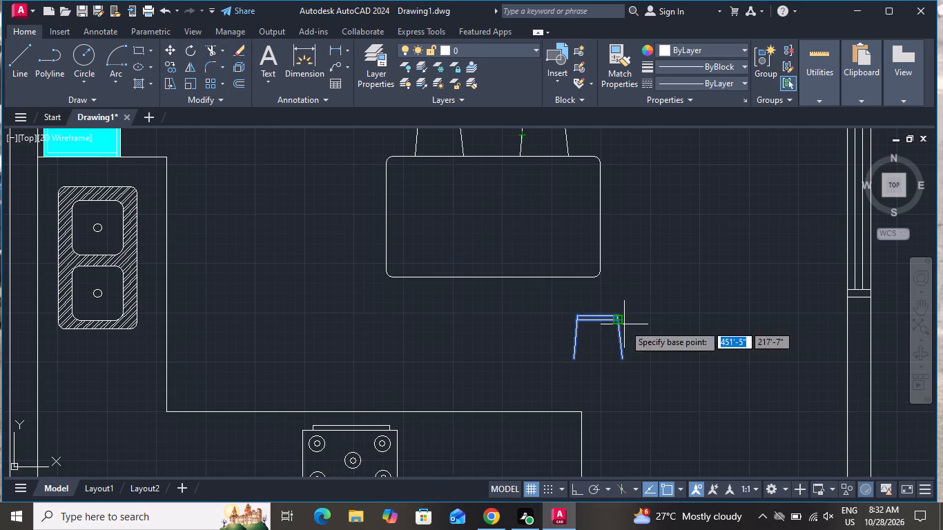
left_click(629, 358)
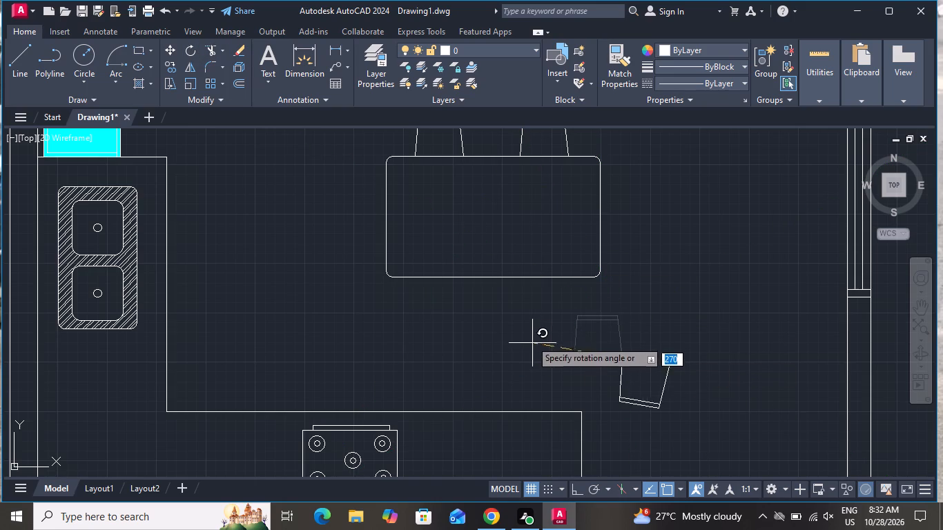
left_click(572, 485)
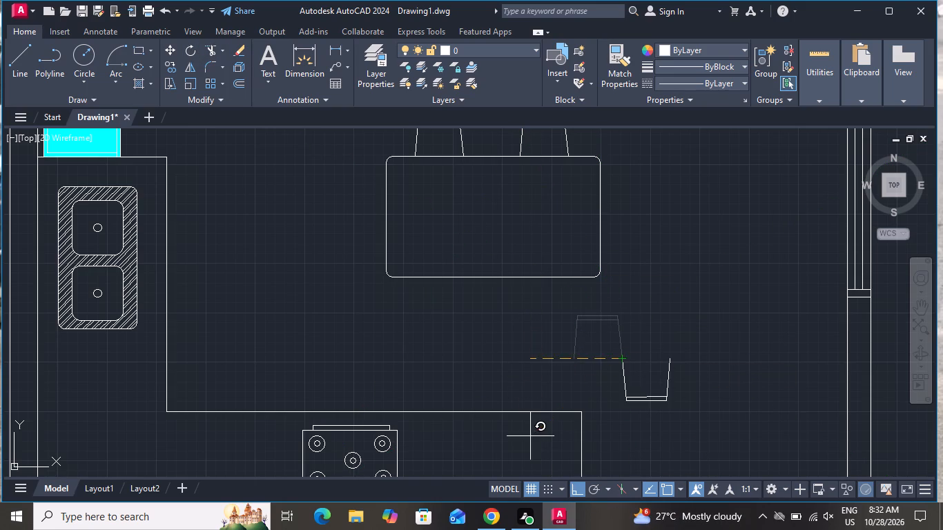
left_click(562, 379)
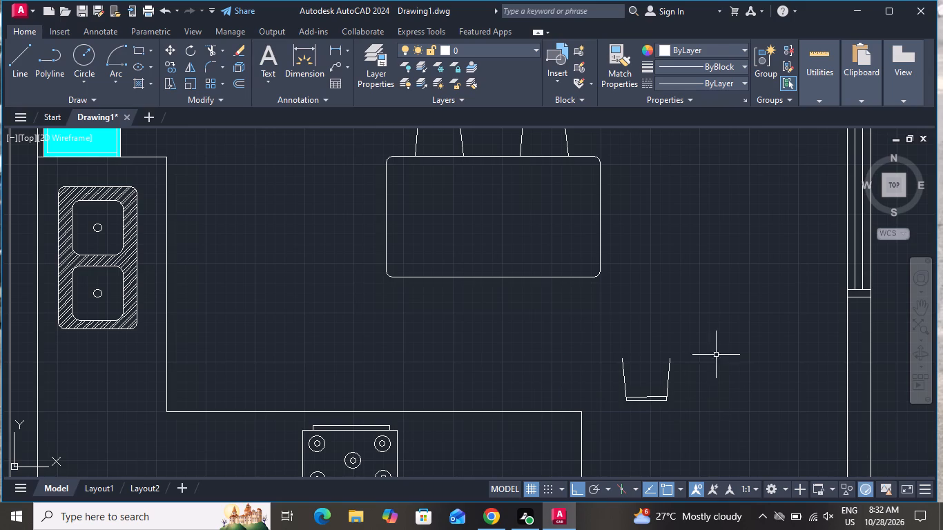
Move the rotated chair about 4'-3" left and 1'-9" up, onto the table's lower edge near its left end.
left_click(709, 340)
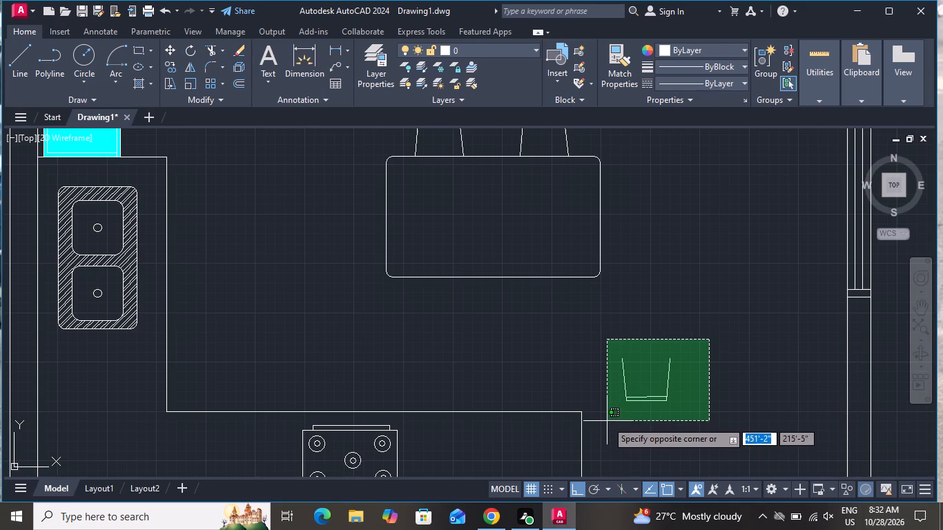
left_click(607, 419)
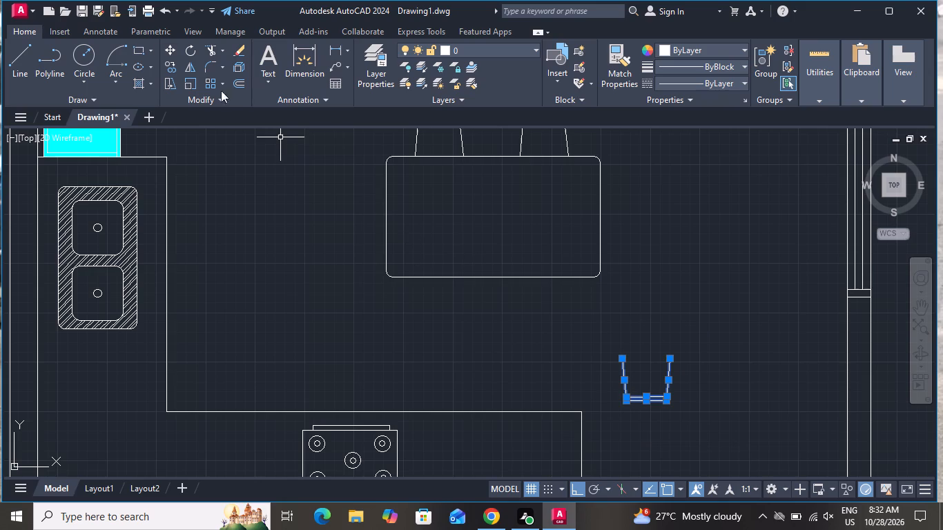
left_click(164, 49)
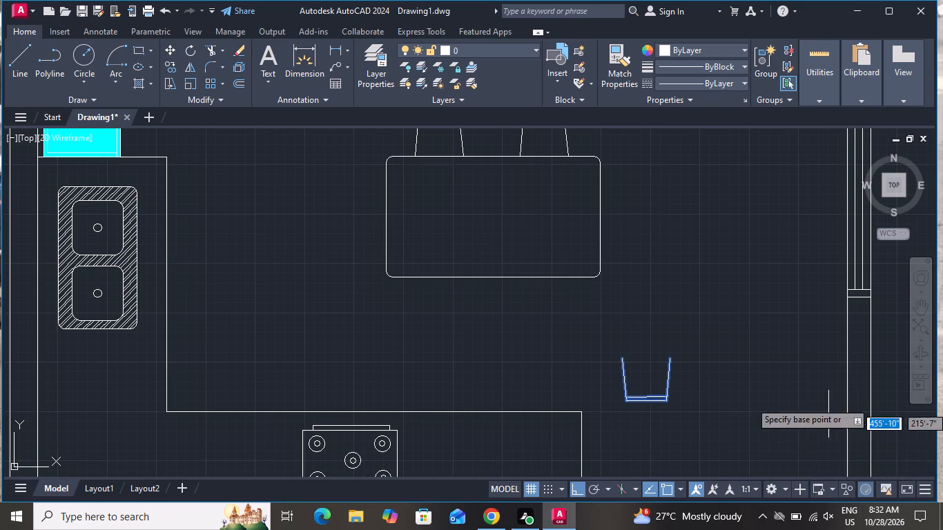
left_click(576, 482)
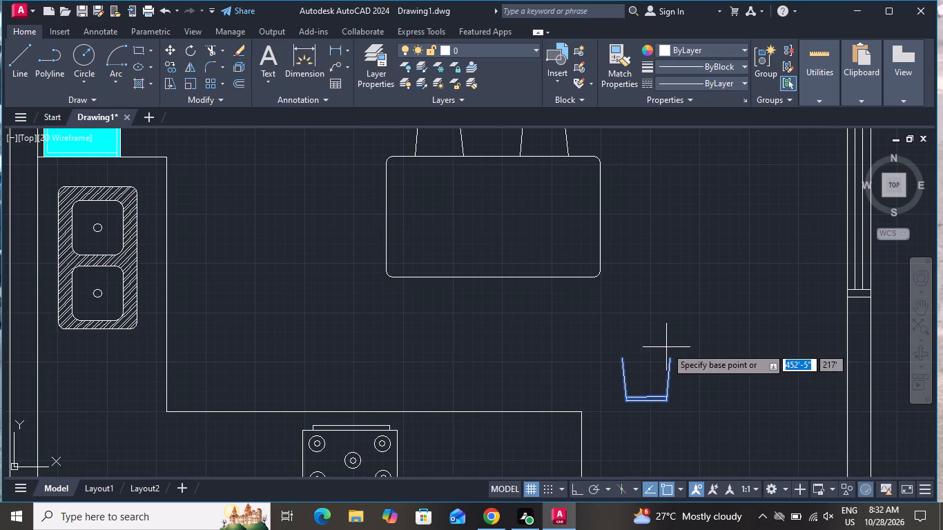
left_click(666, 362)
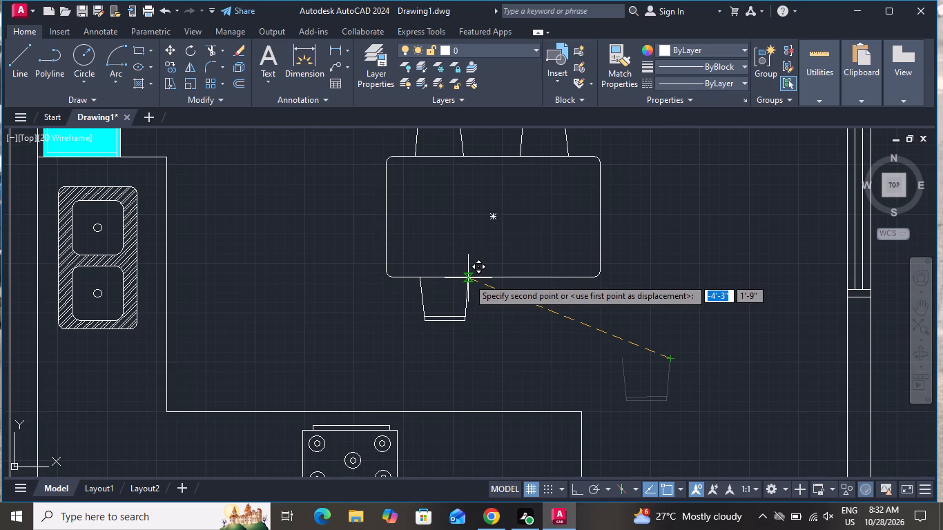
left_click(468, 278)
Copy the lower-left chair along the table's lower edge to sit near the right end.
left_click(479, 288)
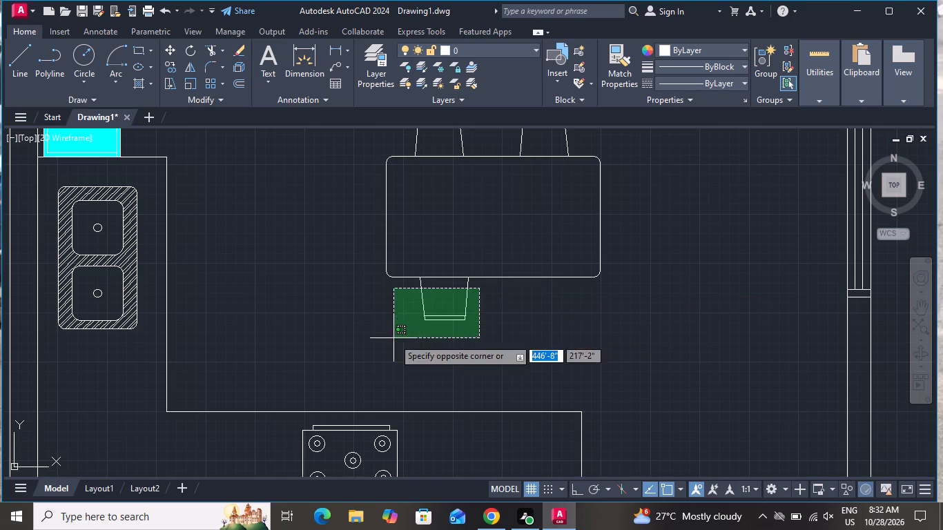
left_click(393, 338)
left_click(171, 68)
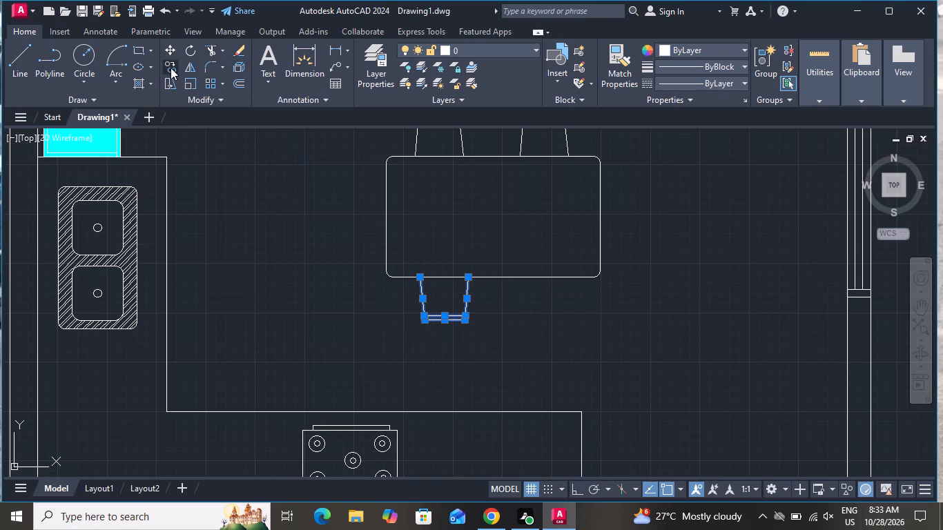
left_click(412, 278)
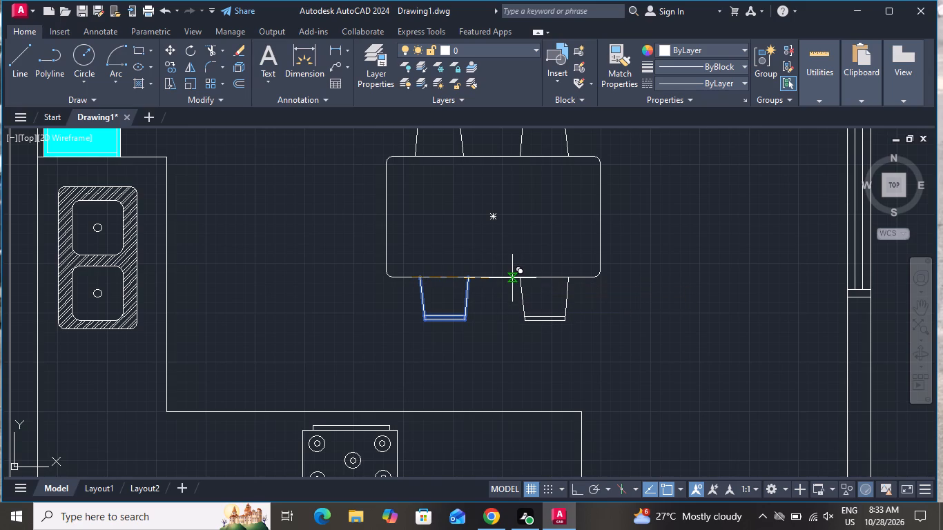
left_click(512, 278)
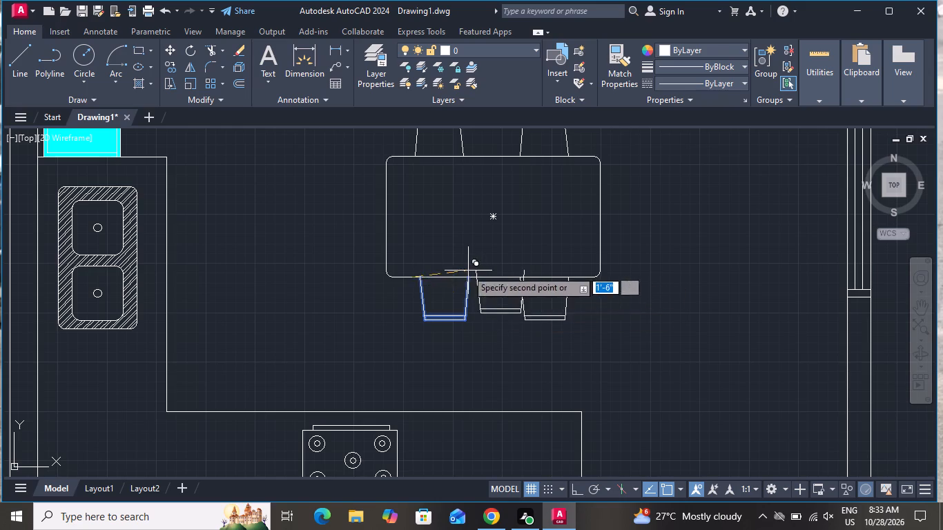
Place another copy of the chair in the open space beyond the table's right end, about 5'-7" right and 1'-8" up from its source.
scroll(454, 269, "down", 2)
left_click(538, 242)
right_click(538, 242)
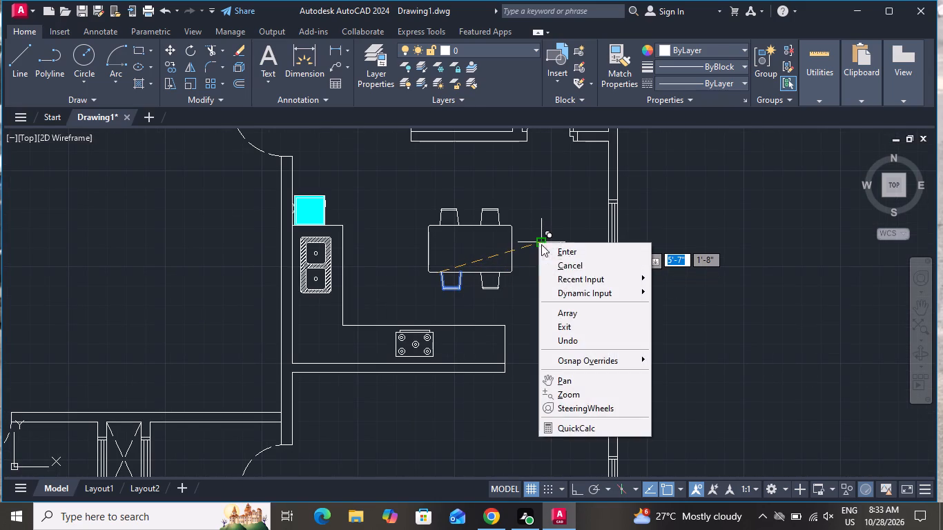
left_click(560, 269)
Rotate the chair copy right of the table 90° counterclockwise, with Ortho on, so its open side faces the table.
left_click(595, 215)
left_click(525, 296)
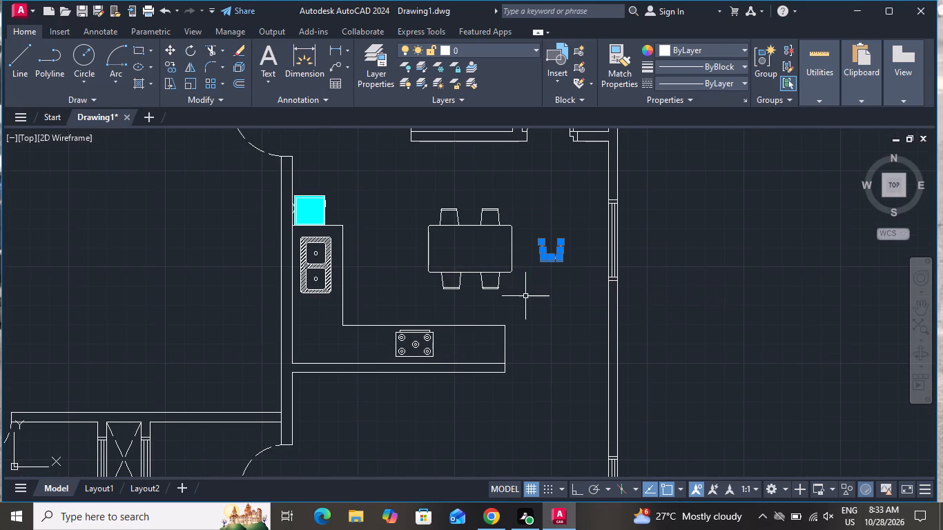
left_click(570, 493)
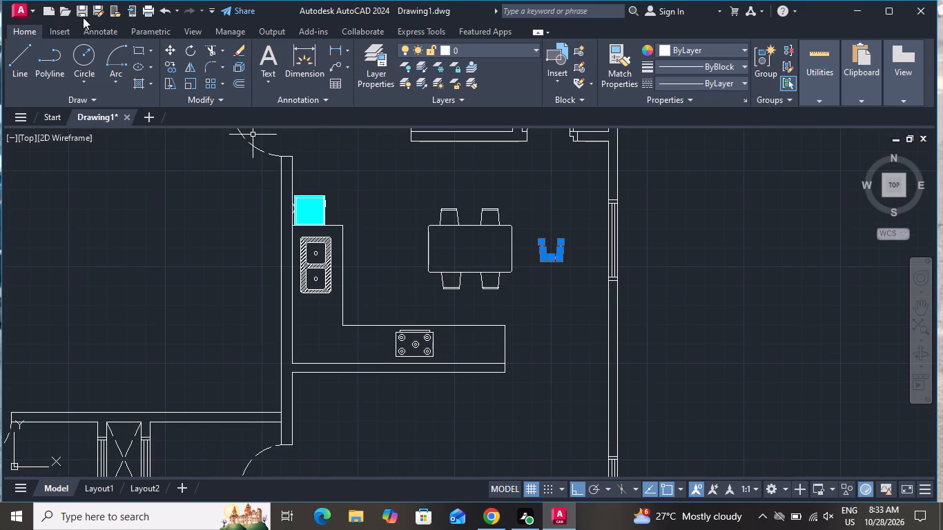
left_click(188, 55)
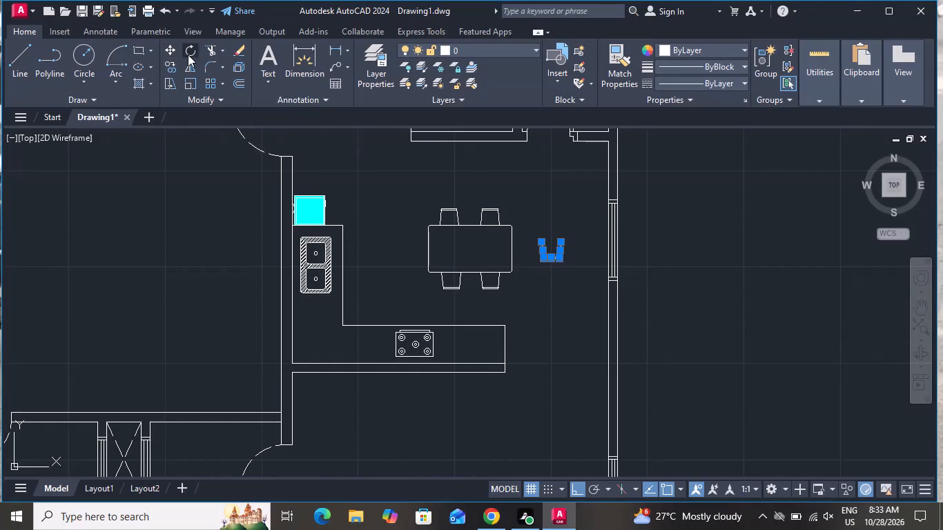
left_click(534, 242)
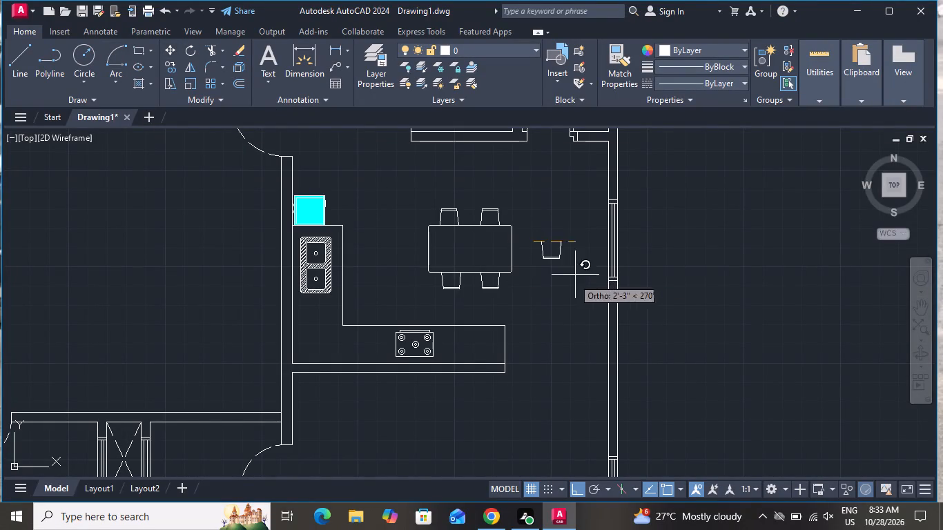
left_click(554, 193)
Mirror the chair right of the table about a vertical line through its open end, keeping the original.
left_click(570, 210)
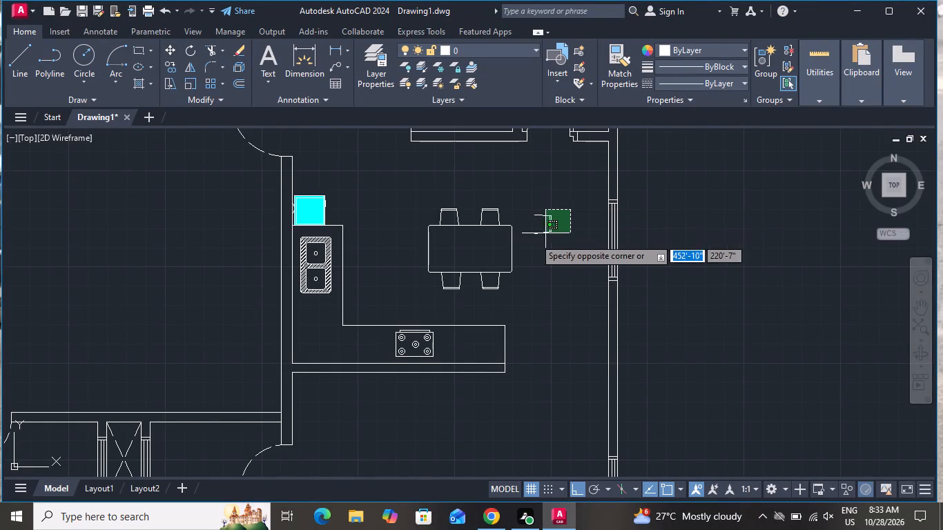
left_click(527, 244)
scroll(492, 236, "up", 2)
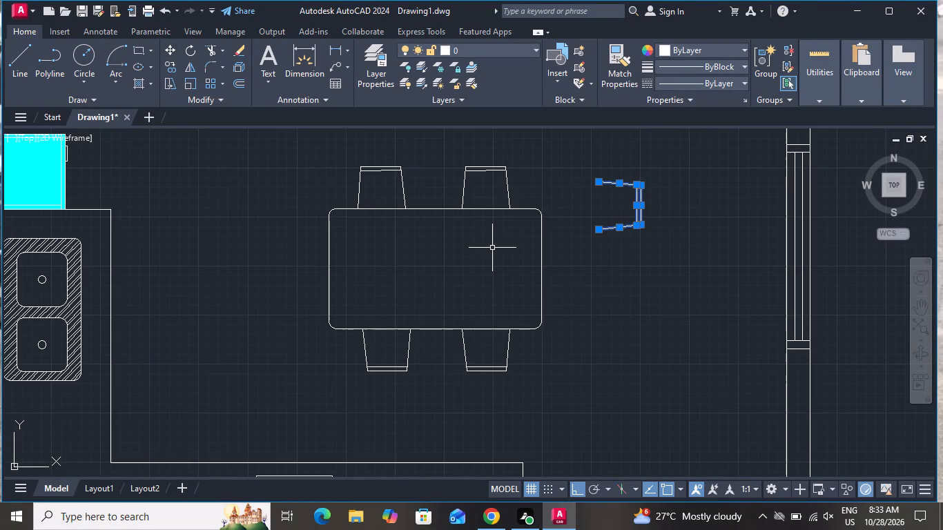
type("mi")
key("space")
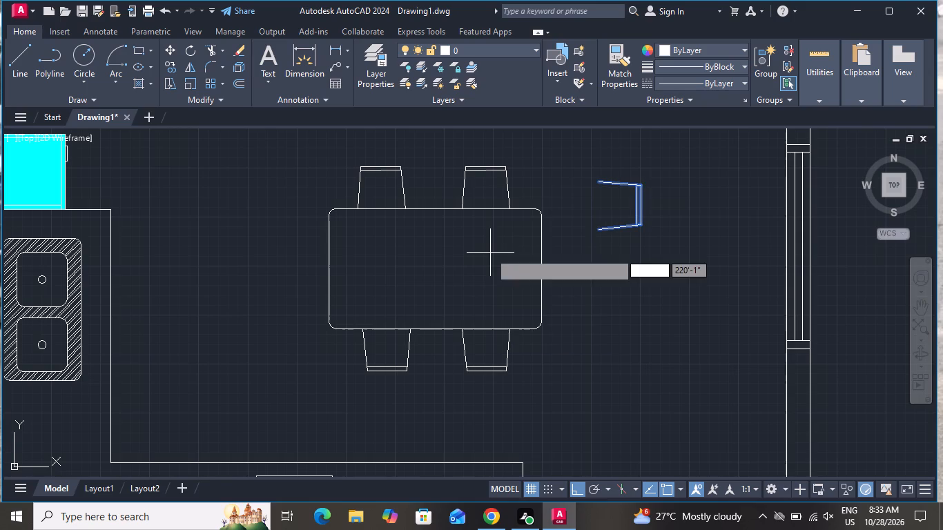
left_click(600, 231)
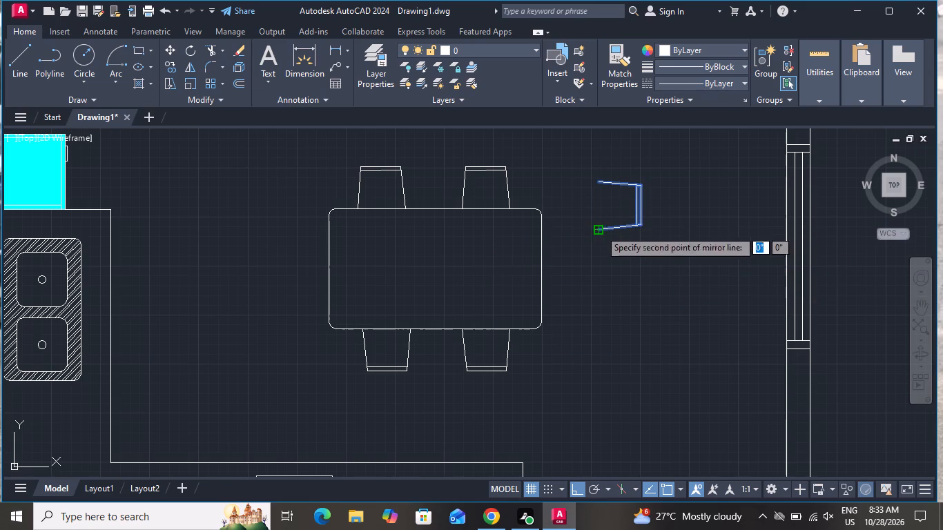
left_click(590, 157)
left_click_drag(630, 210, 590, 157)
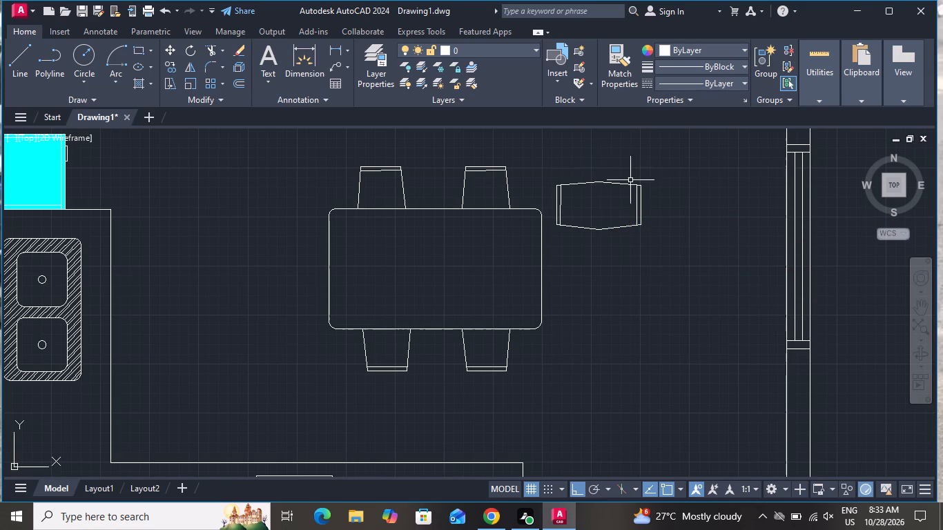
With Ortho off, move the right-hand mirrored chair about 1'-3" left and 1'-4" down so its open end meets the table's right edge.
left_click(650, 185)
left_click(625, 237)
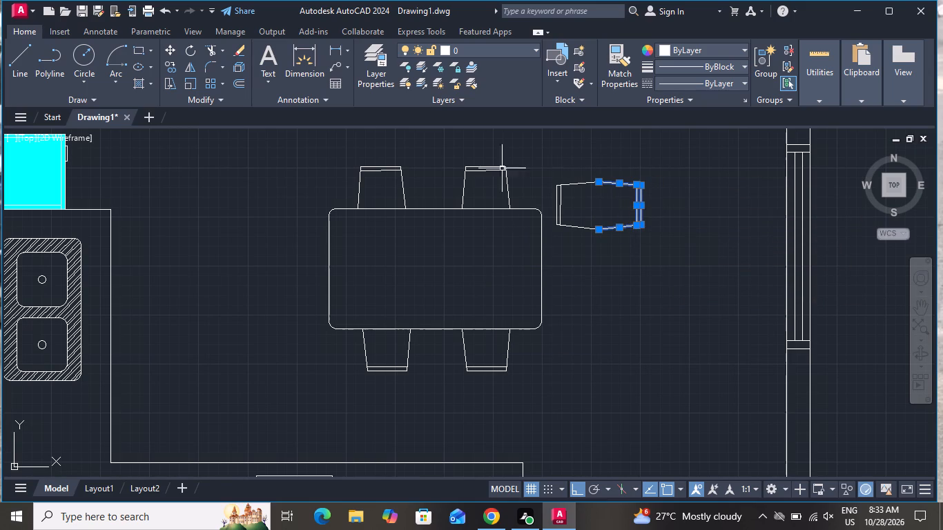
left_click(166, 49)
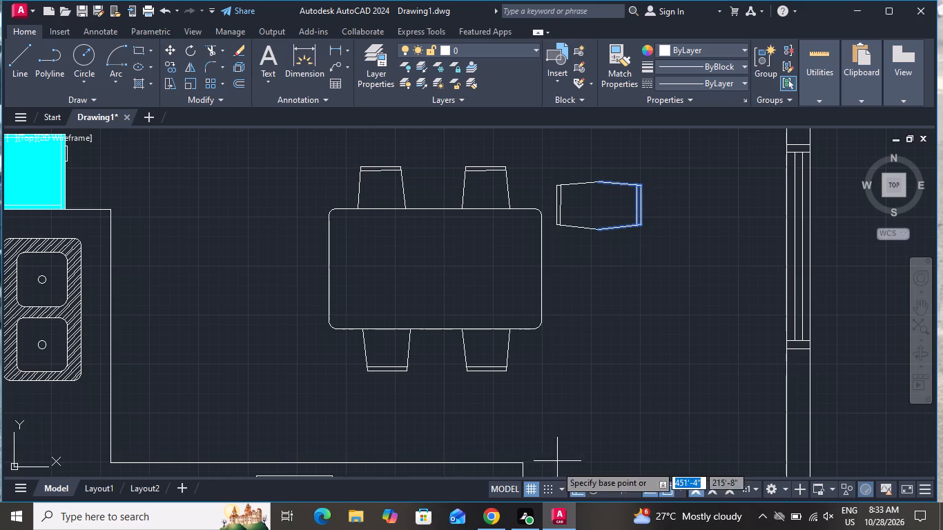
left_click(575, 486)
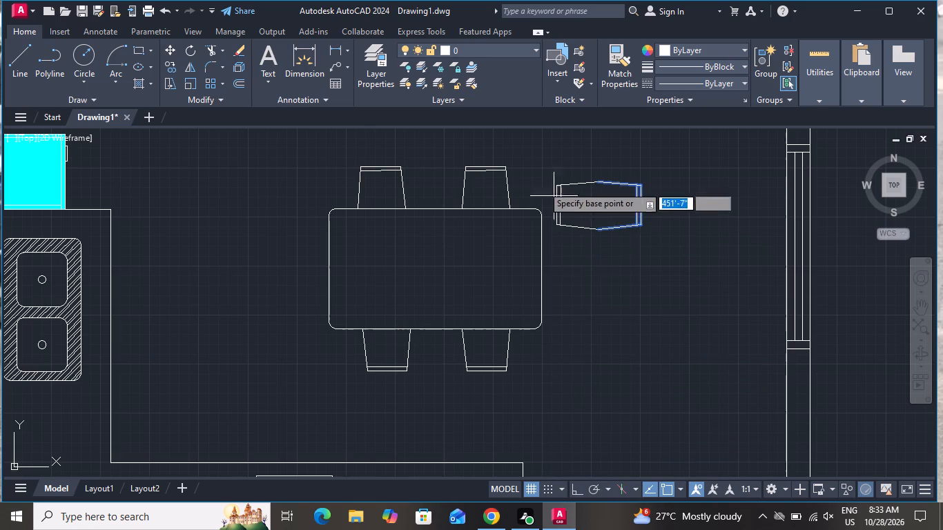
scroll(541, 174, "up", 1)
left_click(630, 187)
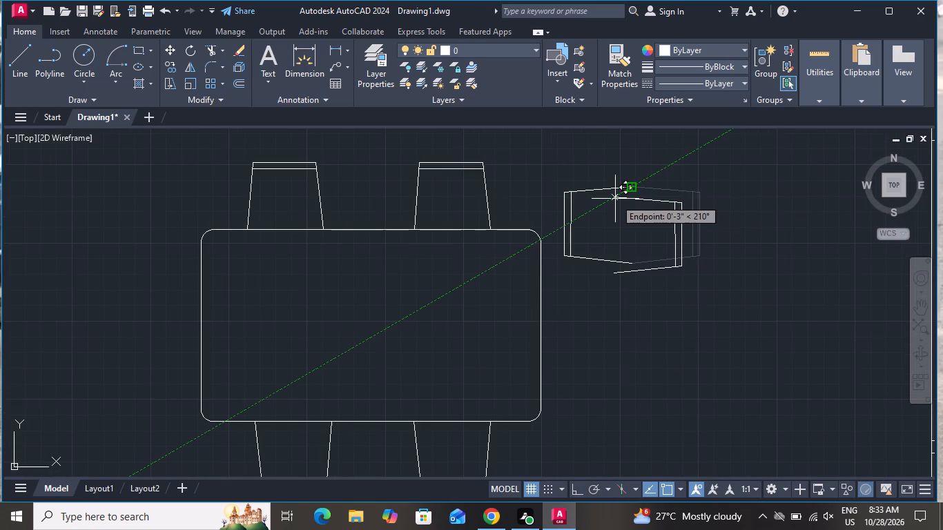
scroll(531, 291, "up", 1)
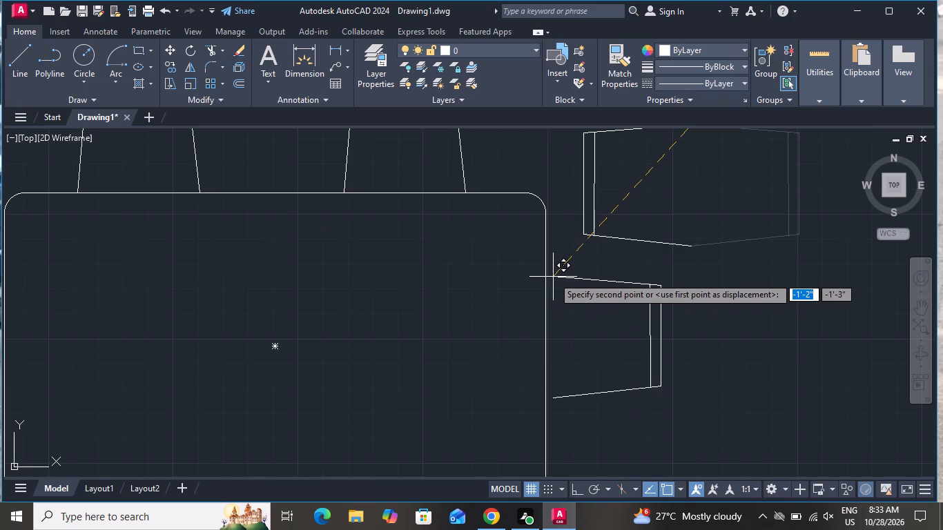
scroll(545, 287, "down", 1)
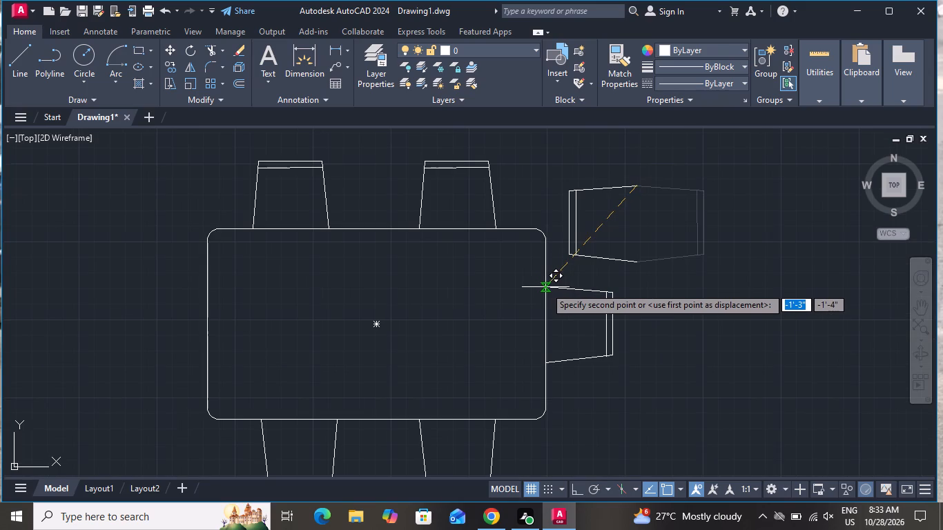
left_click(545, 287)
Move the remaining loose chair about 5'-9" left and 1'-4" down so its open end meets the table's left edge.
left_click(683, 157)
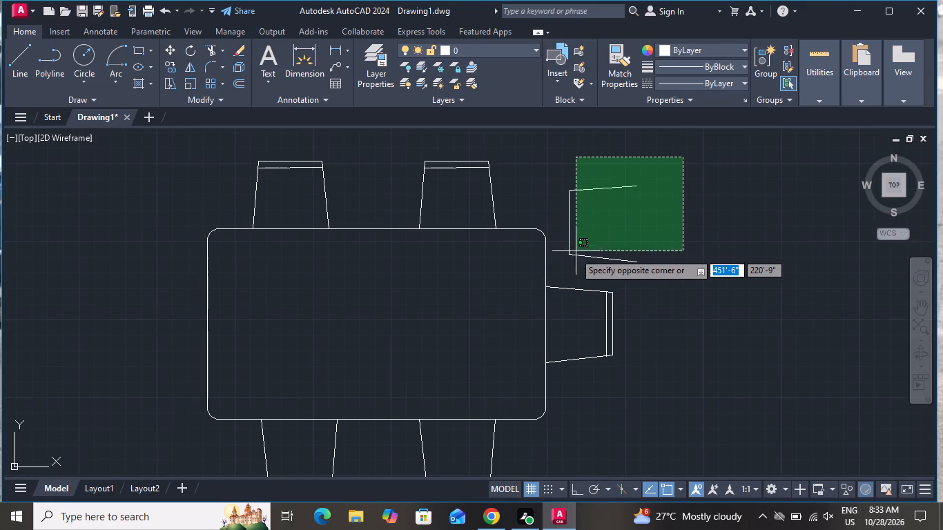
left_click(560, 267)
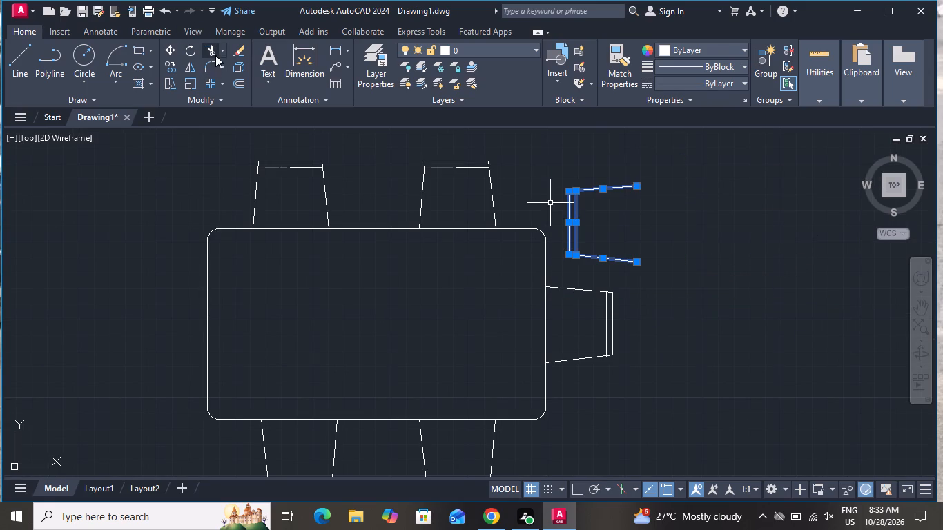
left_click(166, 50)
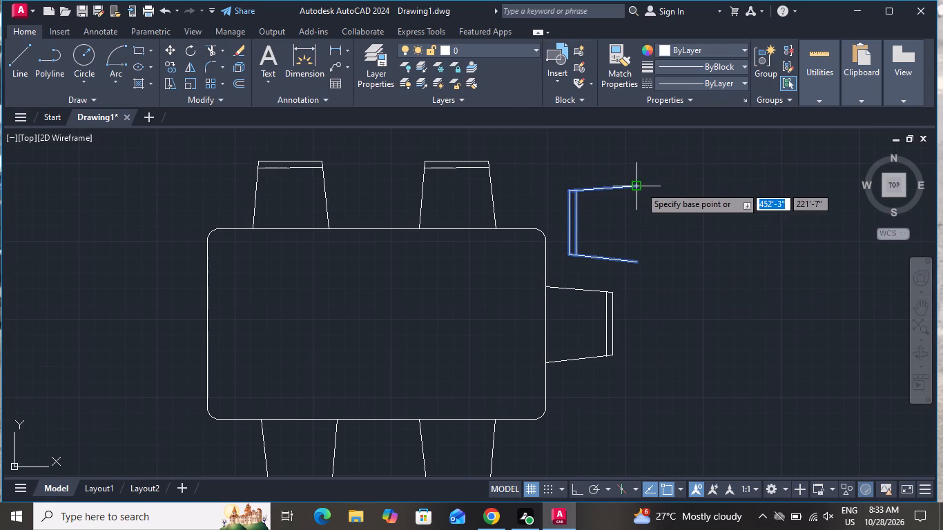
left_click(640, 186)
scroll(199, 287, "up", 1)
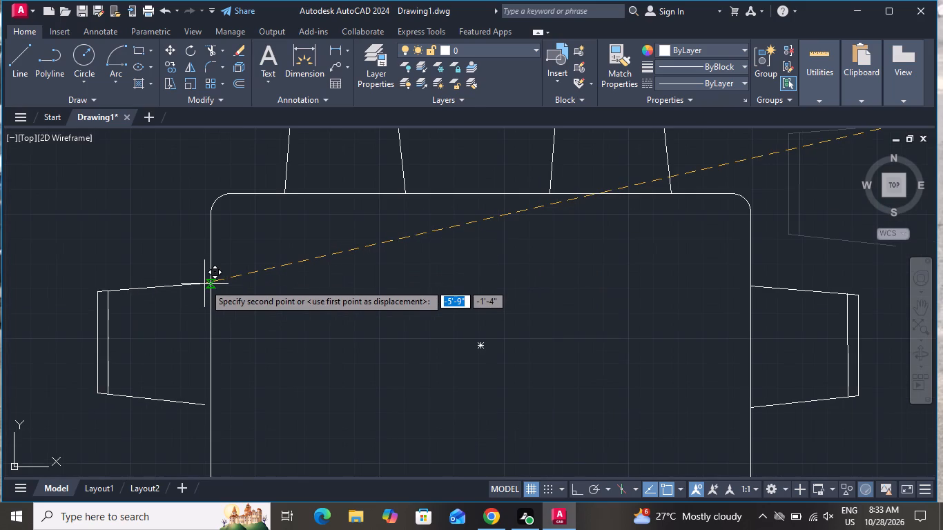
scroll(210, 290, "down", 1)
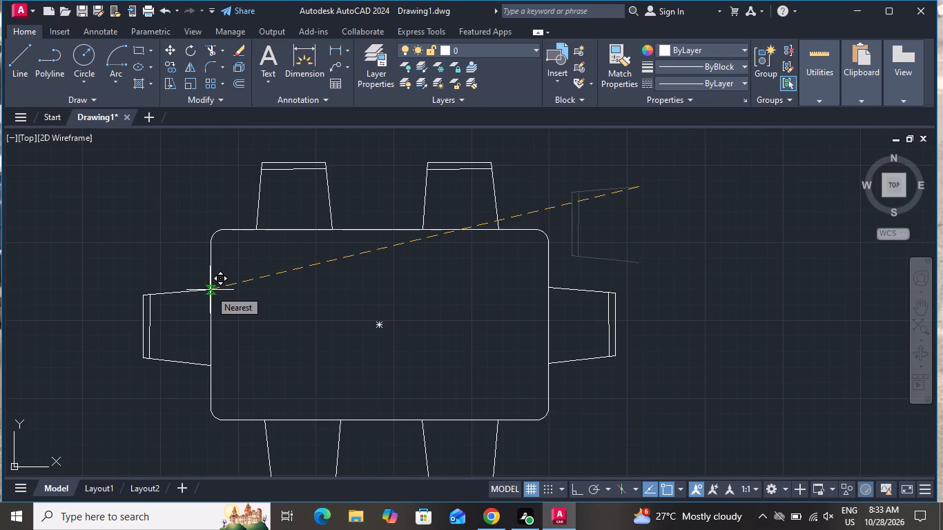
left_click(211, 285)
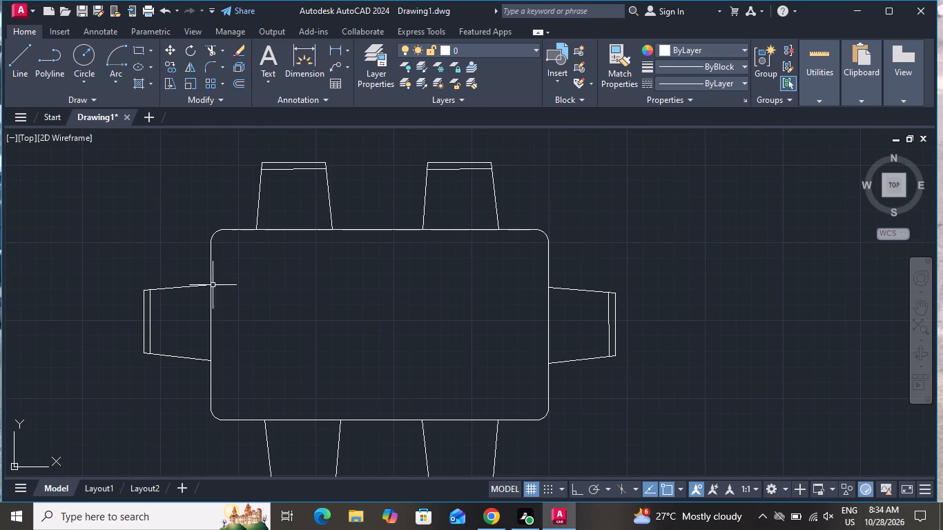
Copy the green plant beside the top of the stairs to the middle of the dining table, about 17' right and 14'-5" up.
scroll(360, 294, "down", 2)
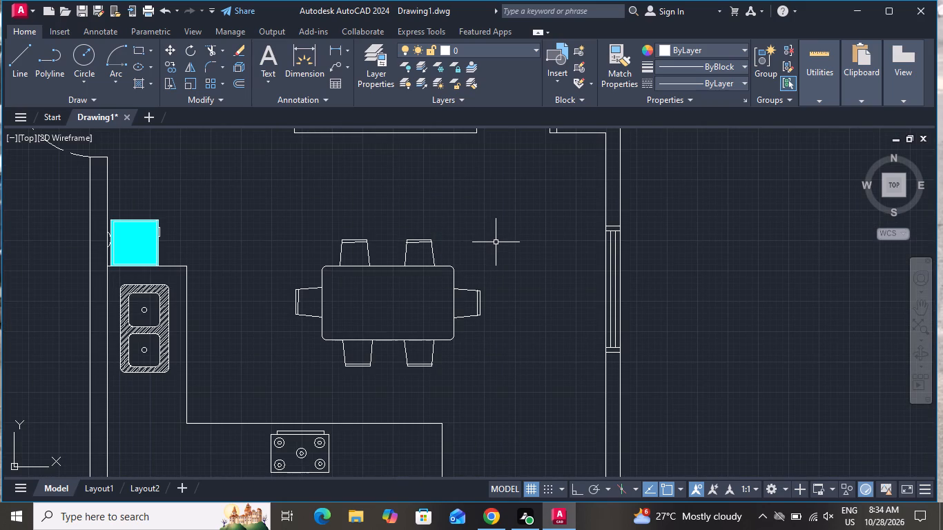
scroll(497, 242, "down", 2)
scroll(271, 457, "up", 1)
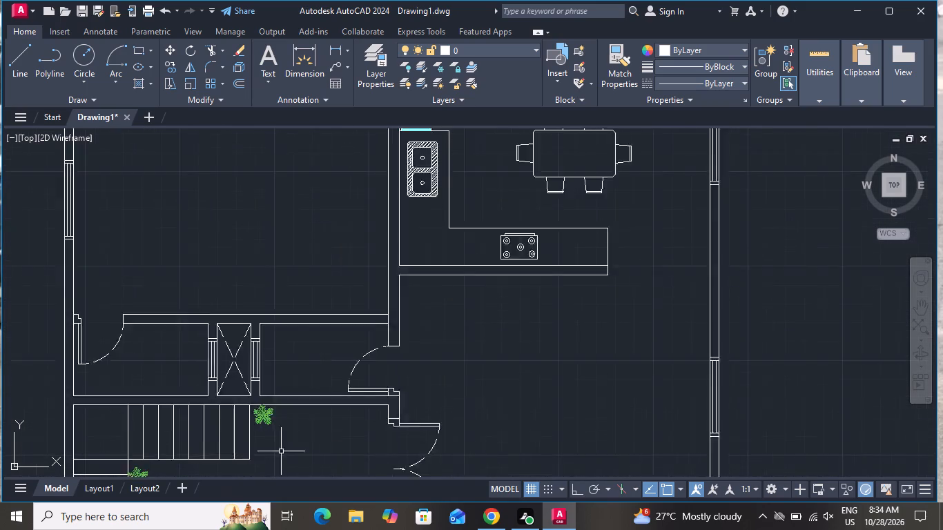
scroll(282, 451, "up", 1)
left_click(256, 404)
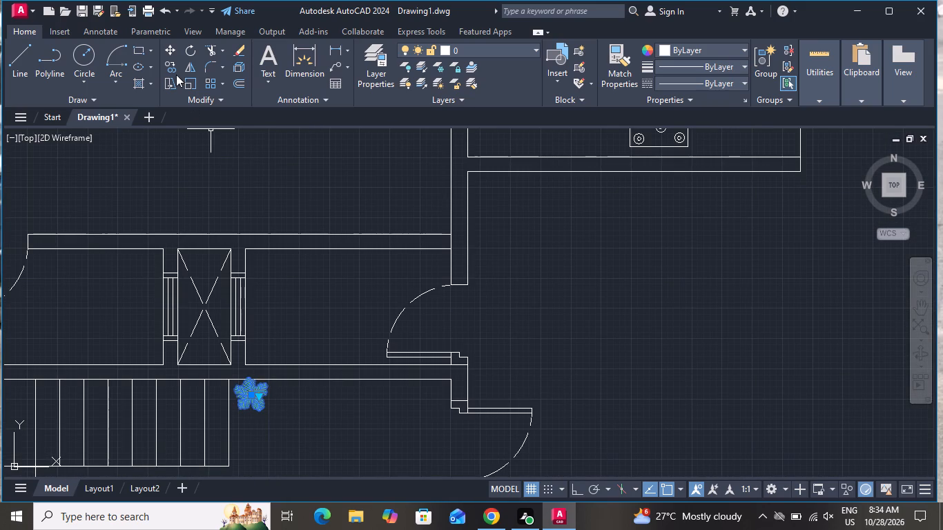
left_click(174, 71)
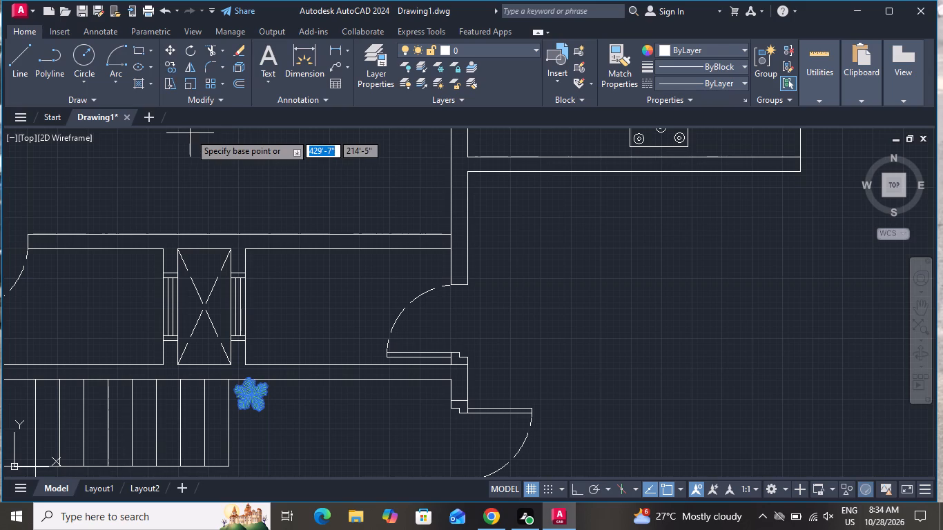
left_click(250, 410)
scroll(256, 340, "down", 3)
scroll(372, 244, "up", 3)
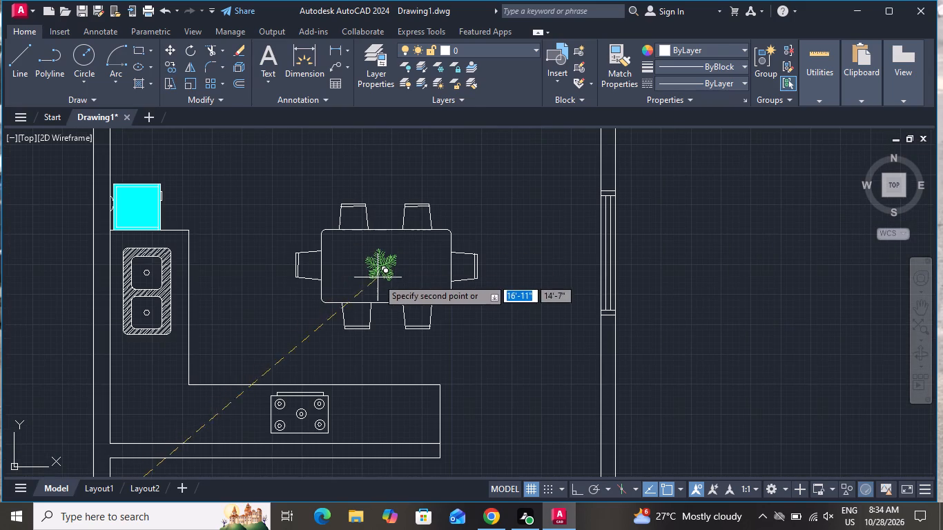
left_click(380, 277)
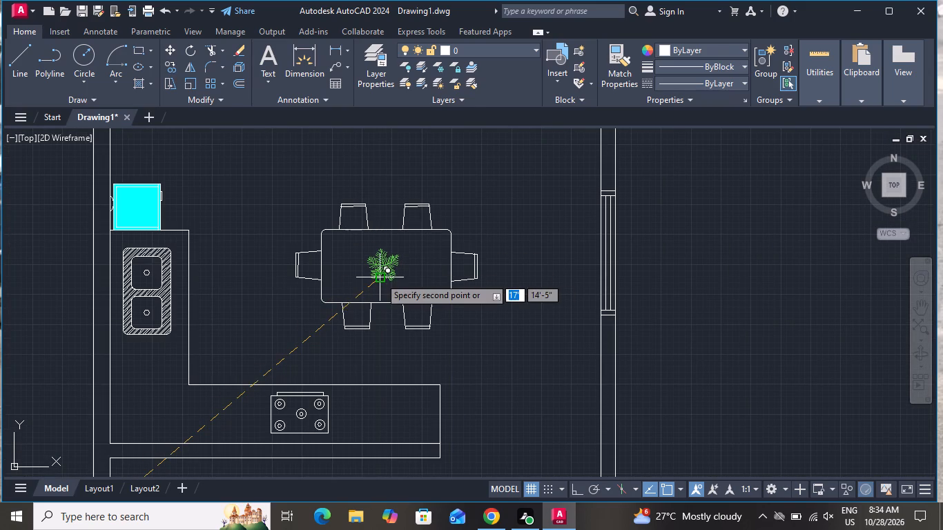
right_click(380, 277)
left_click(410, 307)
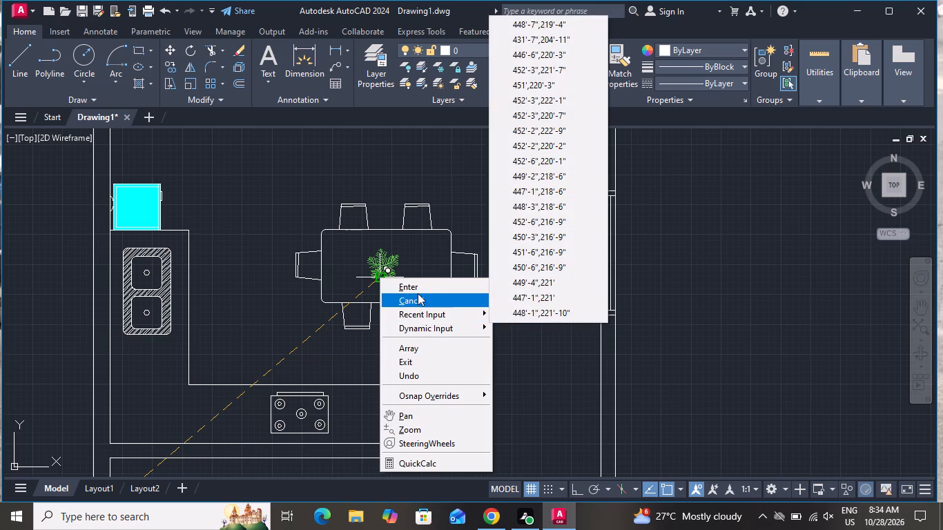
left_click(418, 293)
Select the solid cyan fill of the square appliance above the double sink.
scroll(451, 272, "down", 1)
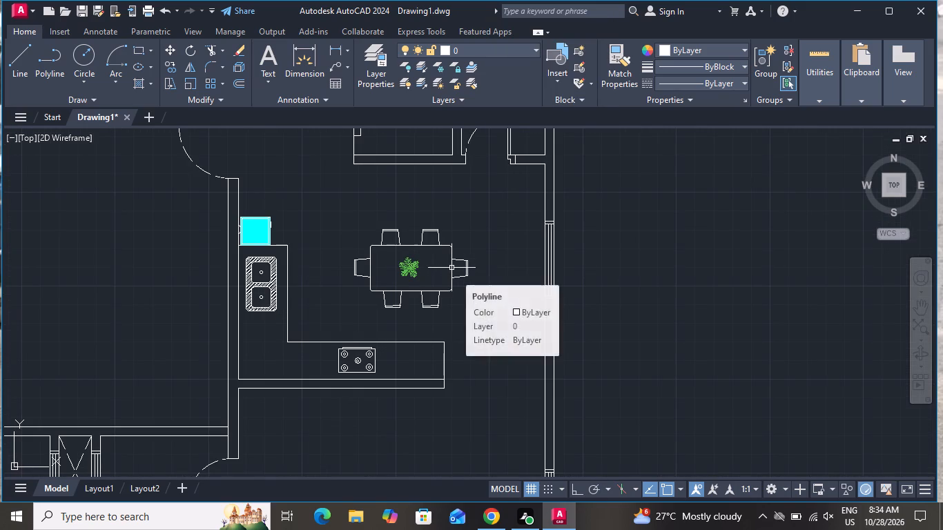
scroll(177, 255, "up", 1)
scroll(237, 216, "up", 1)
left_click(330, 219)
left_click(330, 219)
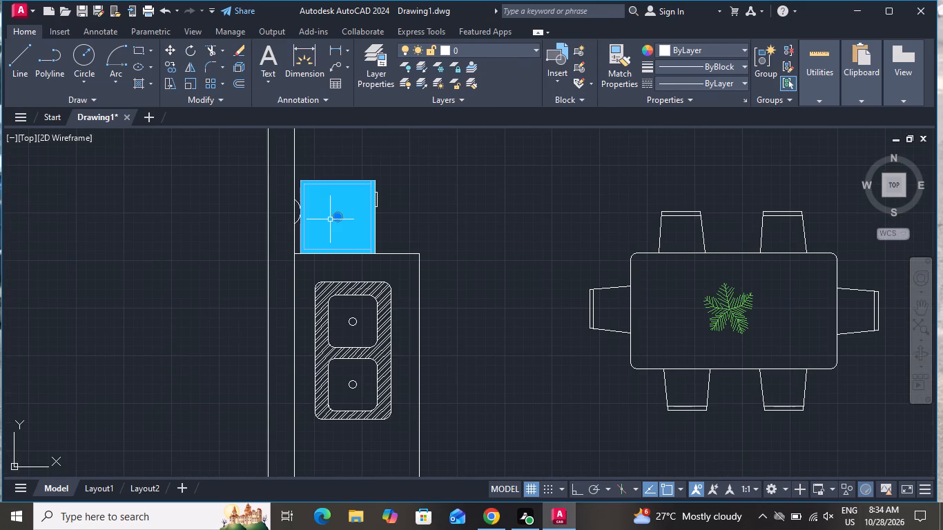
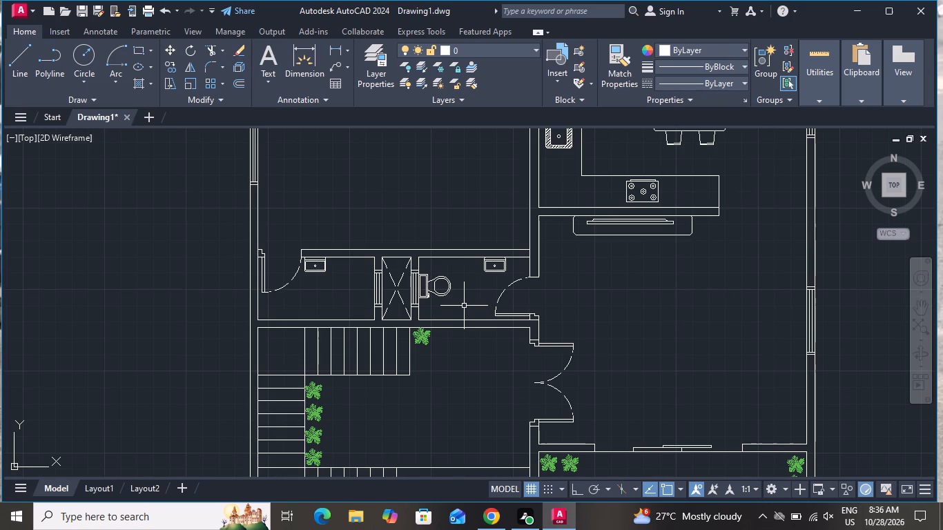
Draw a narrow rectangle about 8" long hanging from the top wall of the right-hand bathroom, between the toilet and the washbasin.
left_click(135, 52)
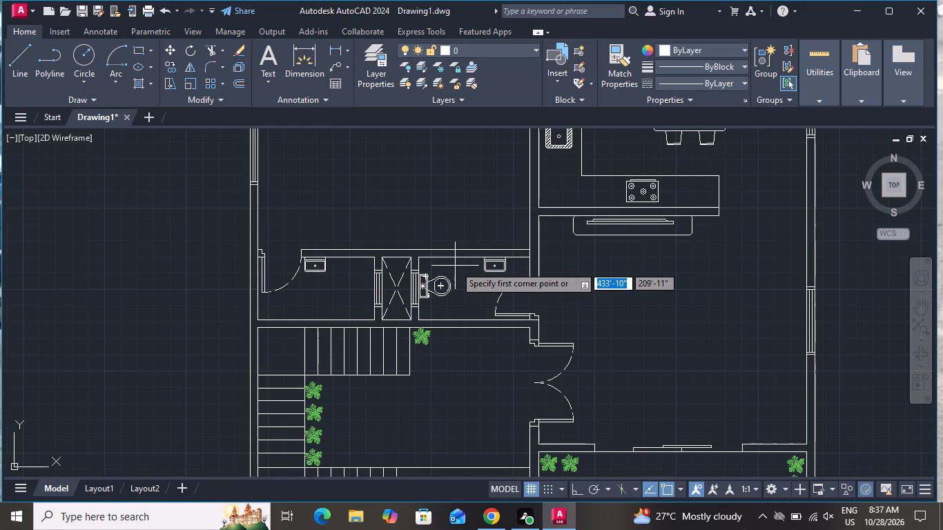
scroll(455, 266, "up", 3)
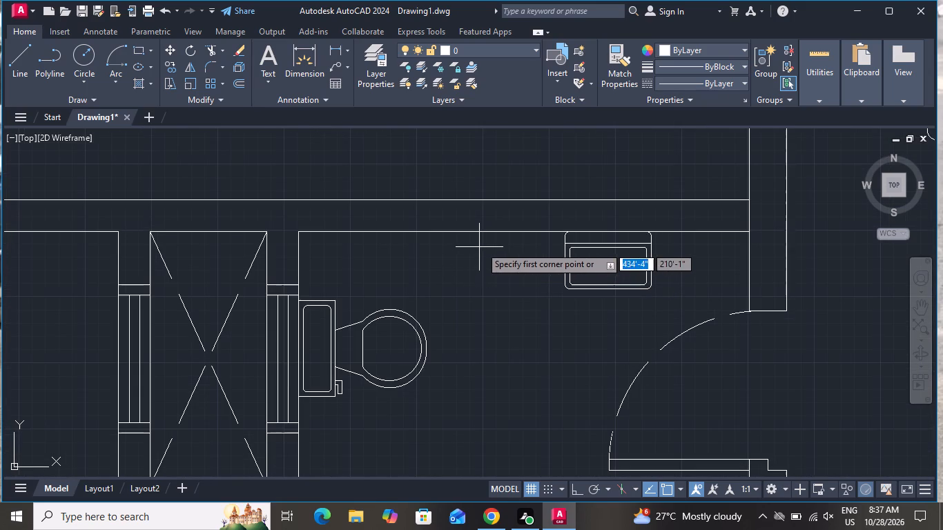
left_click(497, 233)
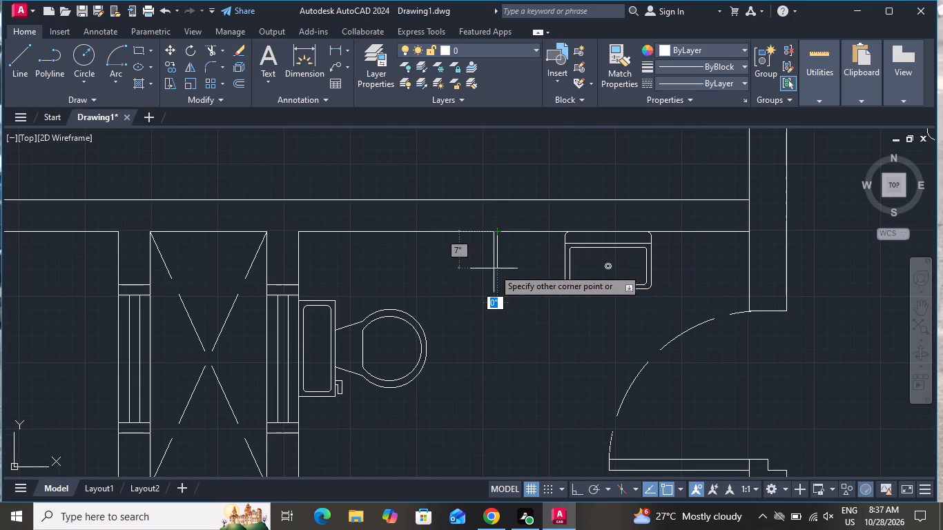
left_click(489, 275)
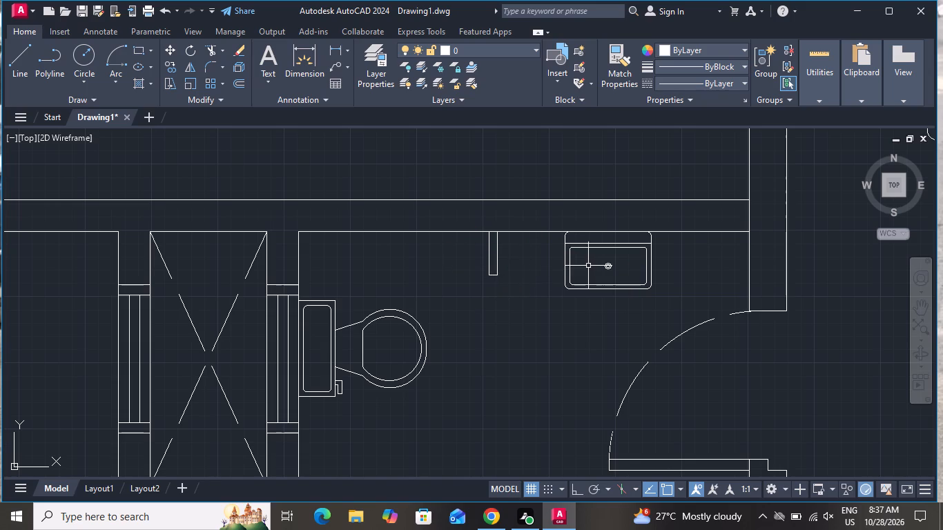
Move the right-hand bathroom's washbasin along the top wall to the corner above the door.
left_click(587, 264)
left_click(567, 272)
left_click(170, 50)
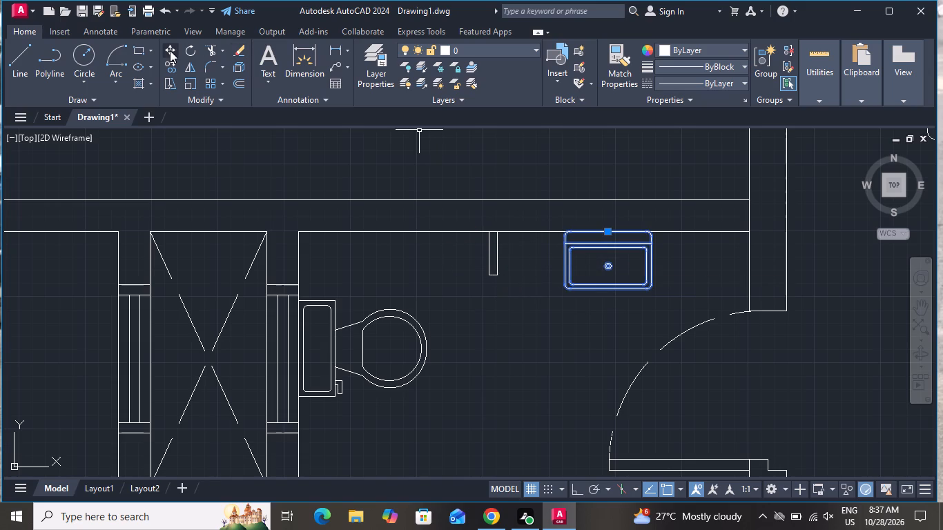
left_click(643, 235)
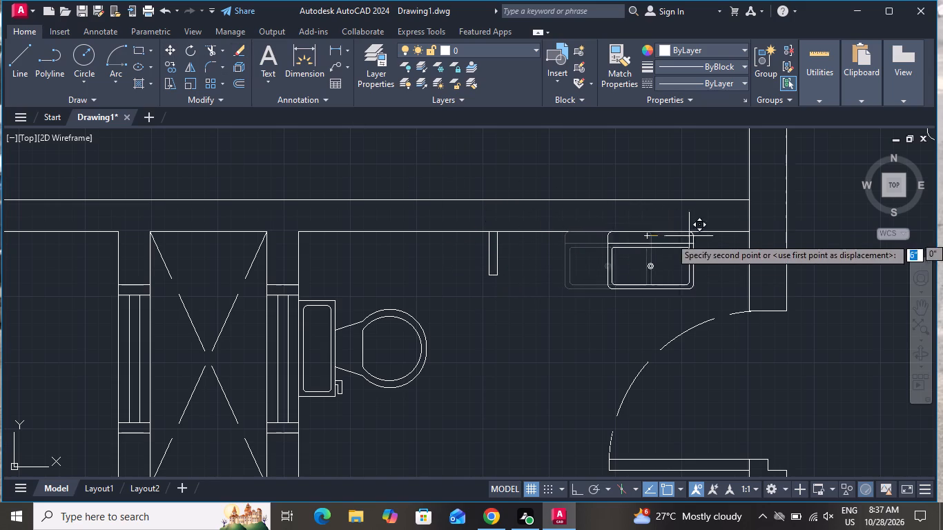
left_click(740, 239)
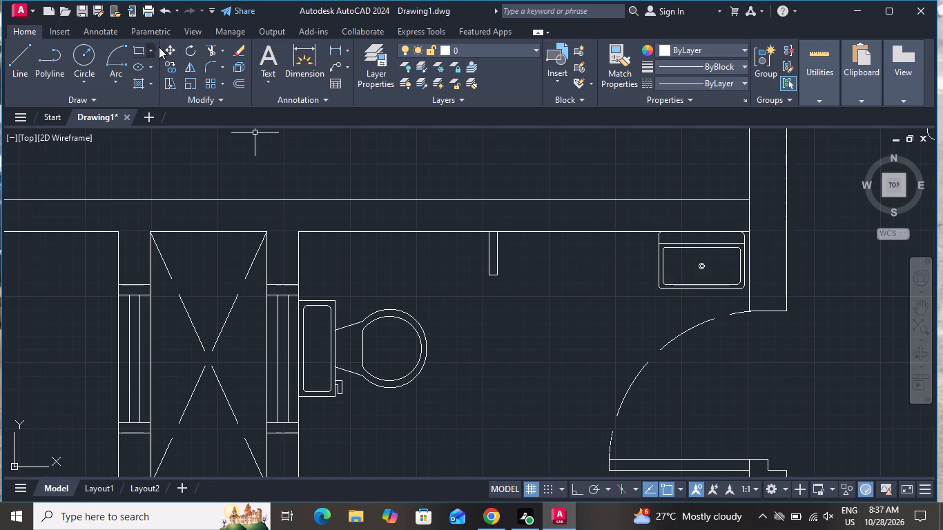
Draw a small circle of about 1" radius just left of the narrow wall rectangle, near its top.
left_click(92, 57)
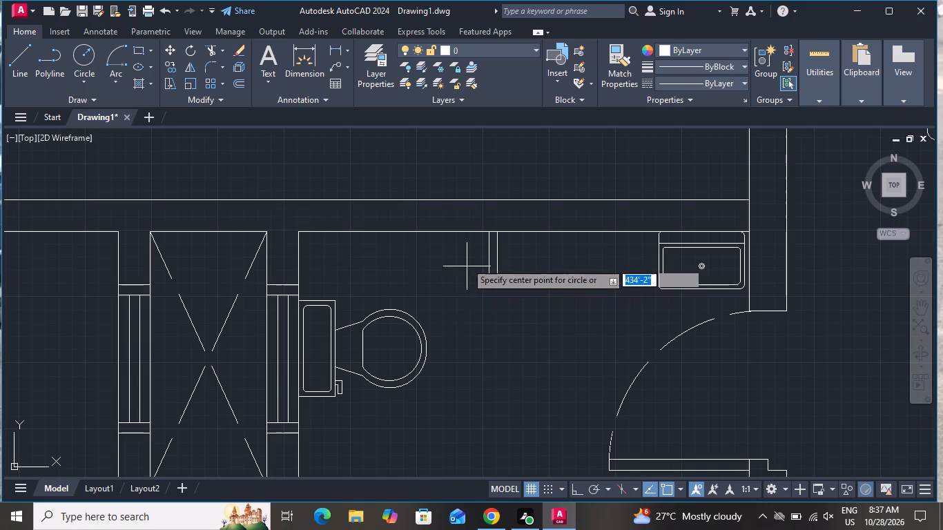
scroll(471, 241, "up", 1)
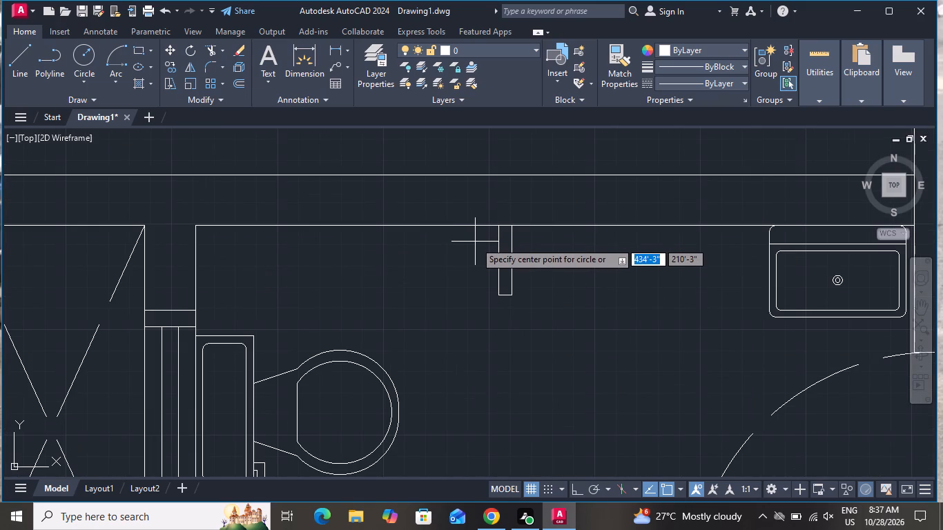
left_click(480, 242)
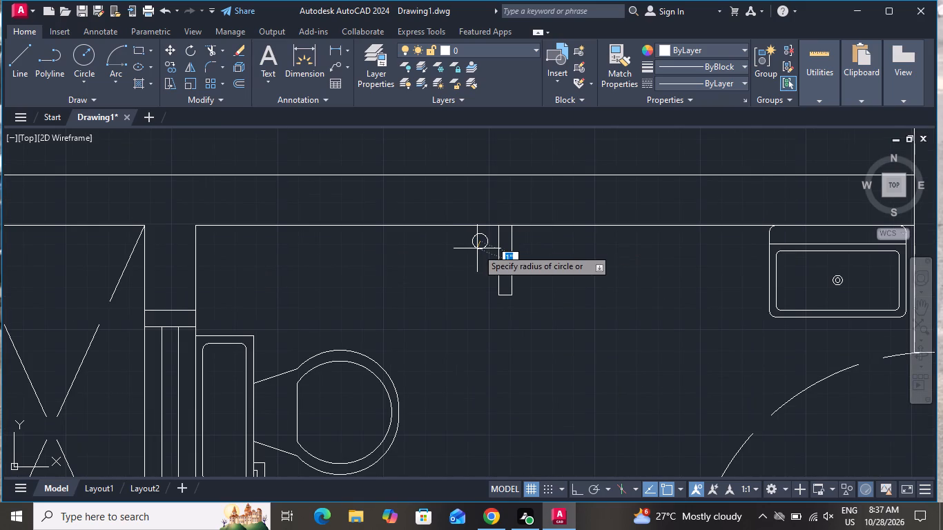
left_click(477, 249)
Copy the small circle about 6" right, to the other side of the narrow wall rectangle.
left_click(478, 247)
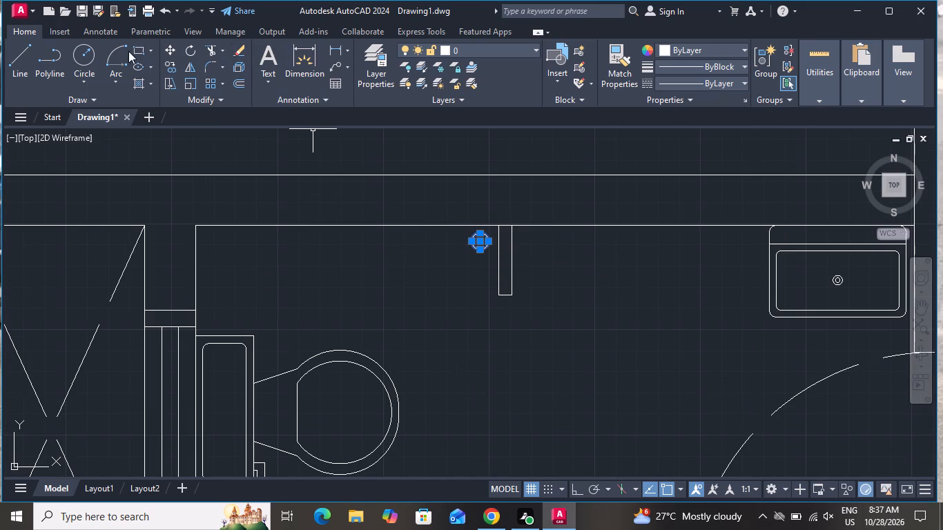
left_click(171, 66)
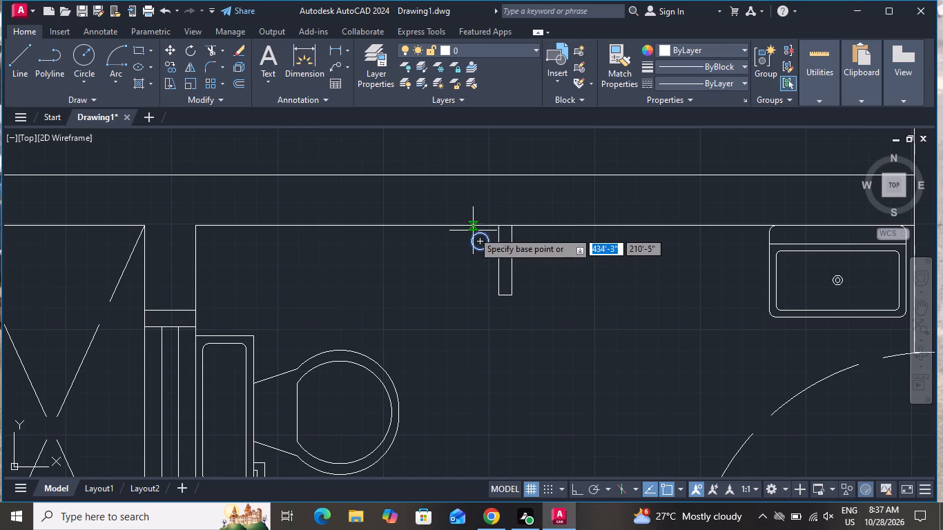
left_click(481, 245)
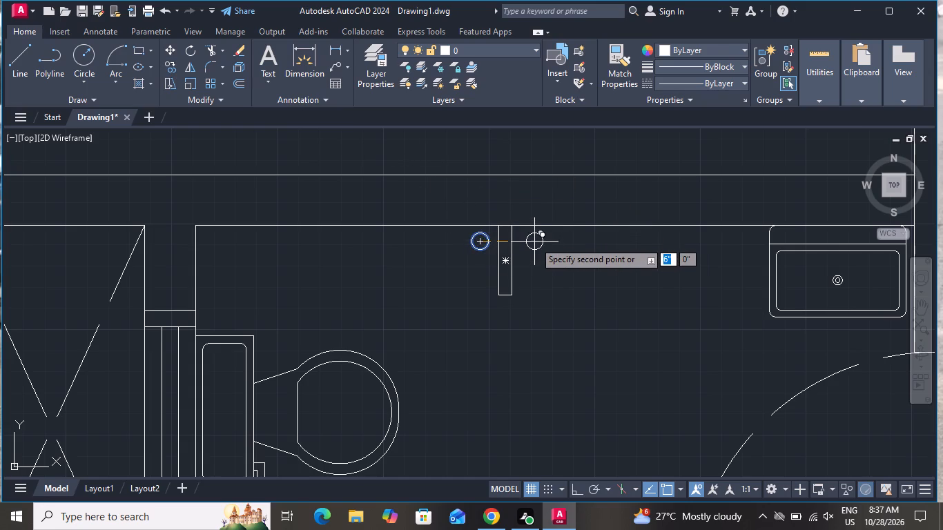
left_click(531, 242)
right_click(533, 247)
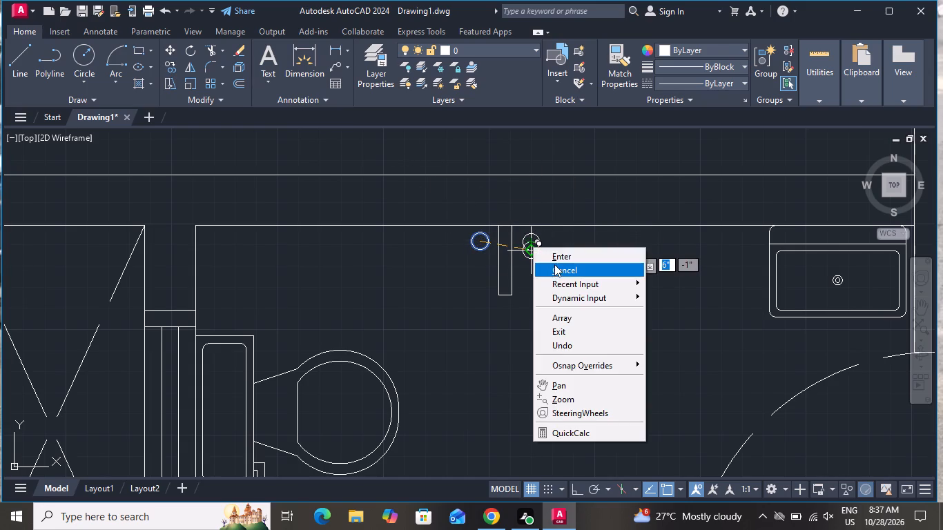
left_click(554, 264)
Copy the toilet from the right-hand bathroom into the left-hand bathroom, below and right of its washbasin.
scroll(516, 250, "down", 3)
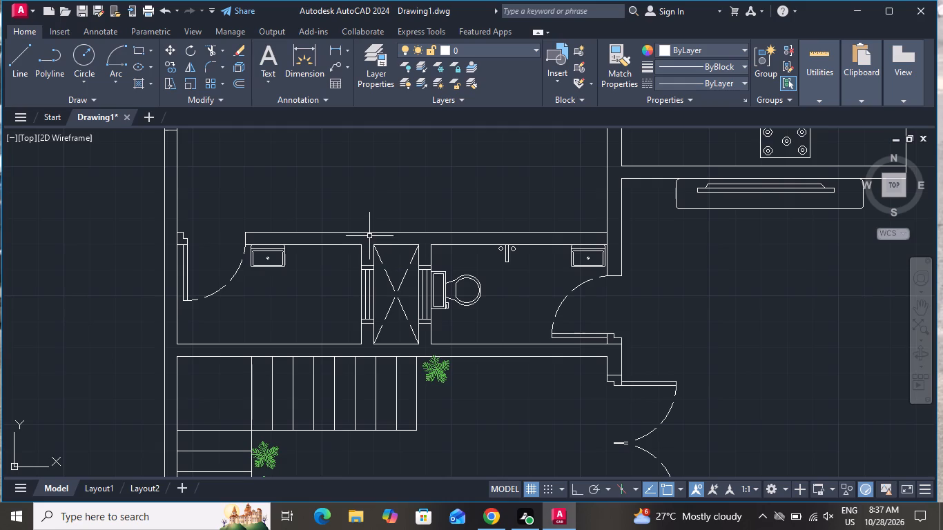
scroll(456, 313, "up", 1)
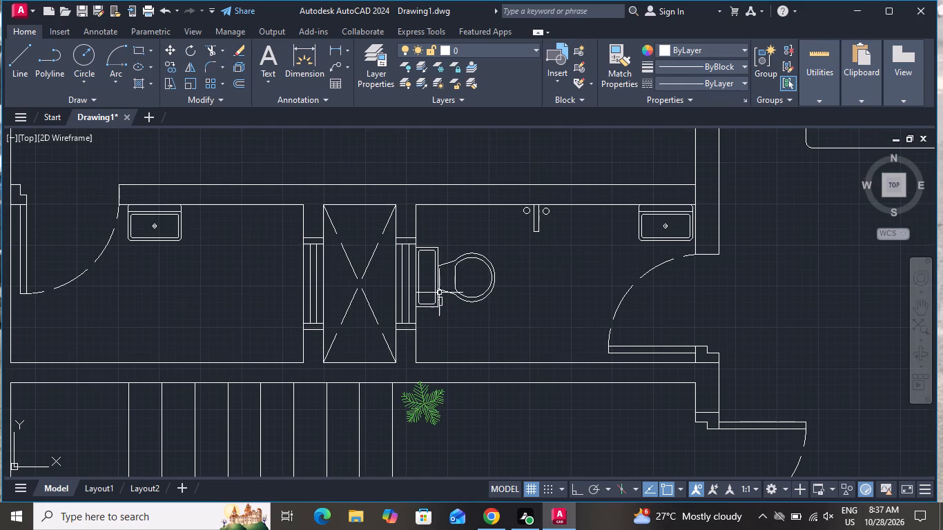
left_click(438, 289)
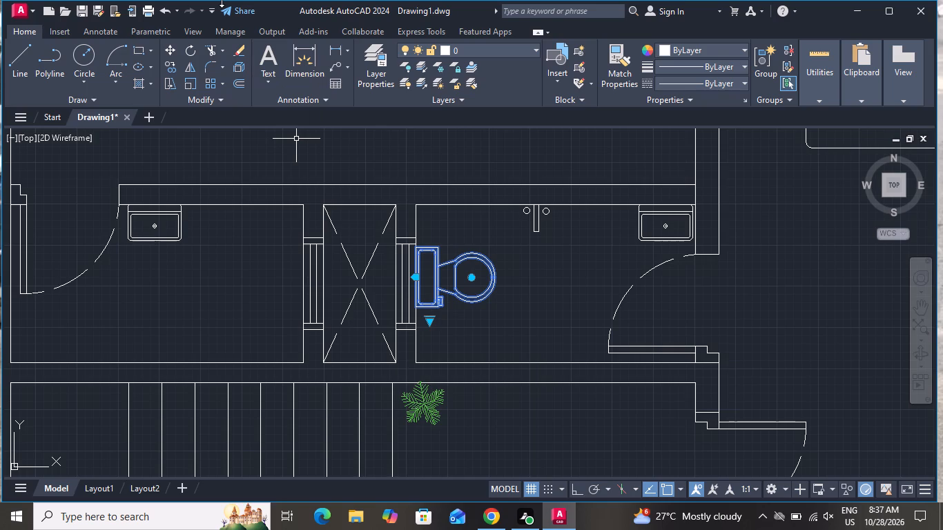
left_click(168, 68)
left_click(414, 282)
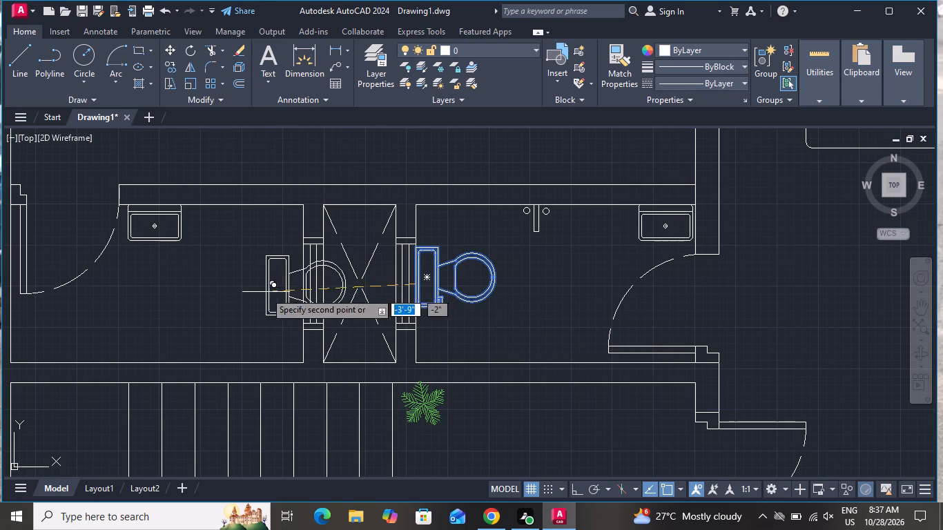
left_click(186, 291)
right_click(186, 291)
left_click(213, 312)
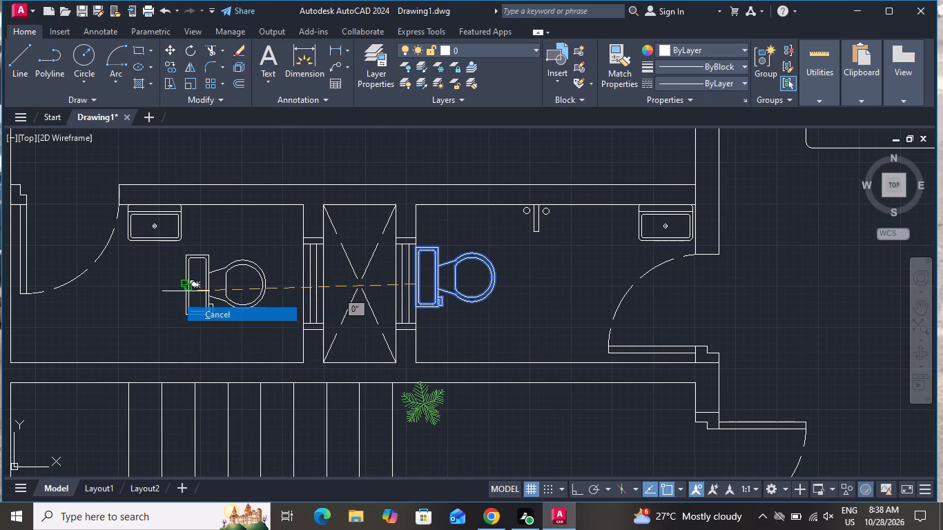
With Ortho on, rotate the copied toilet 180° so its bowl faces left.
left_click(237, 273)
left_click(212, 275)
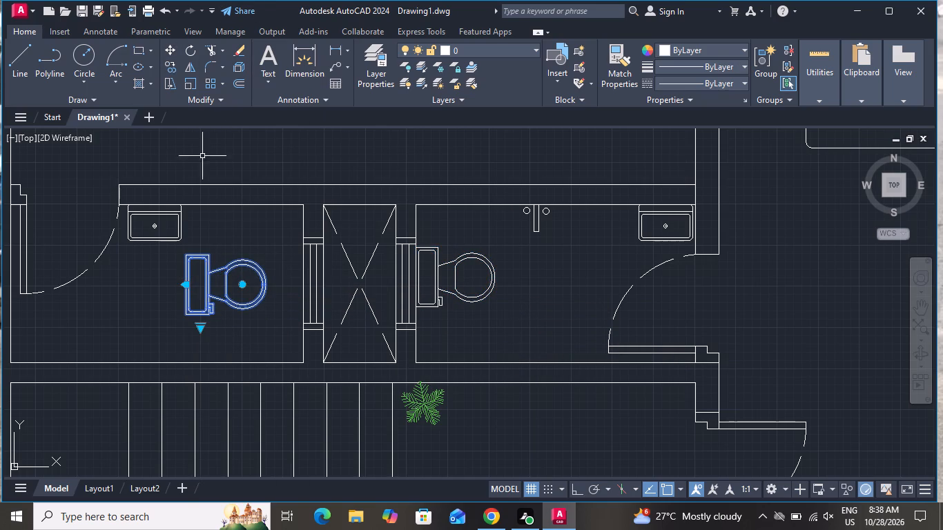
left_click(191, 53)
left_click(578, 497)
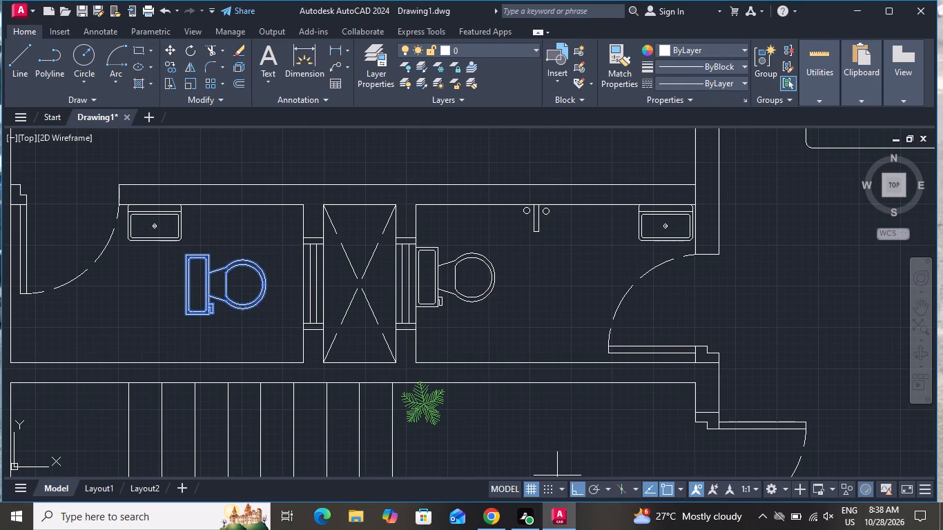
left_click(191, 300)
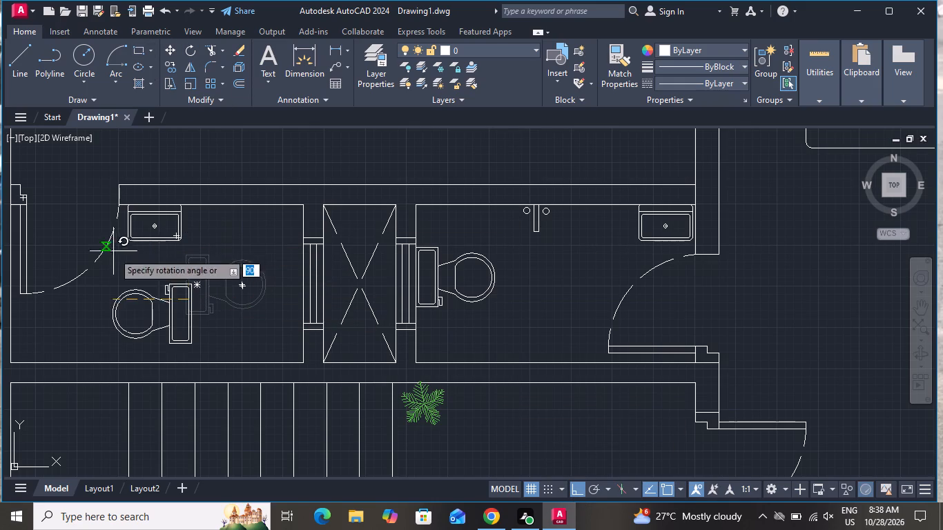
left_click(84, 320)
With Ortho off, move the rotated toilet about 2'-10" right and 7" up so its tank back meets the left-hand bathroom's shaft-side wall.
left_click(180, 300)
left_click(148, 317)
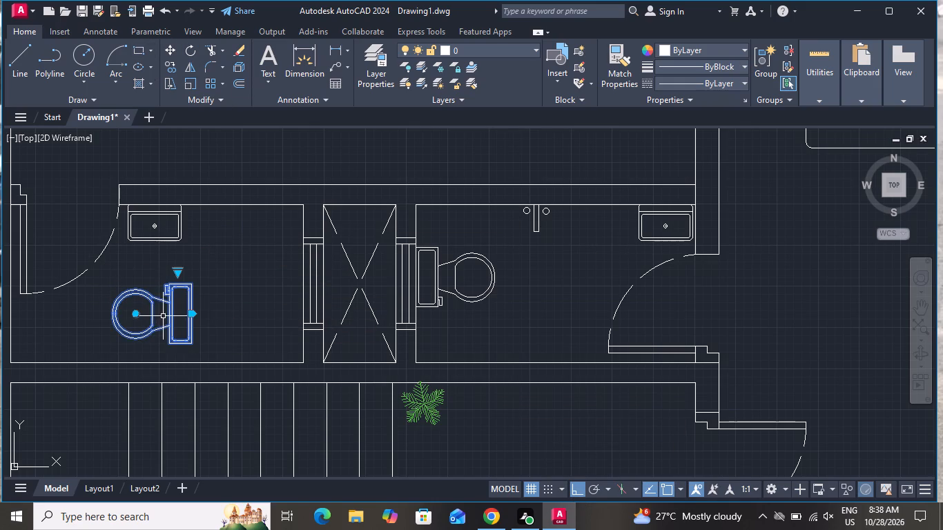
left_click(578, 494)
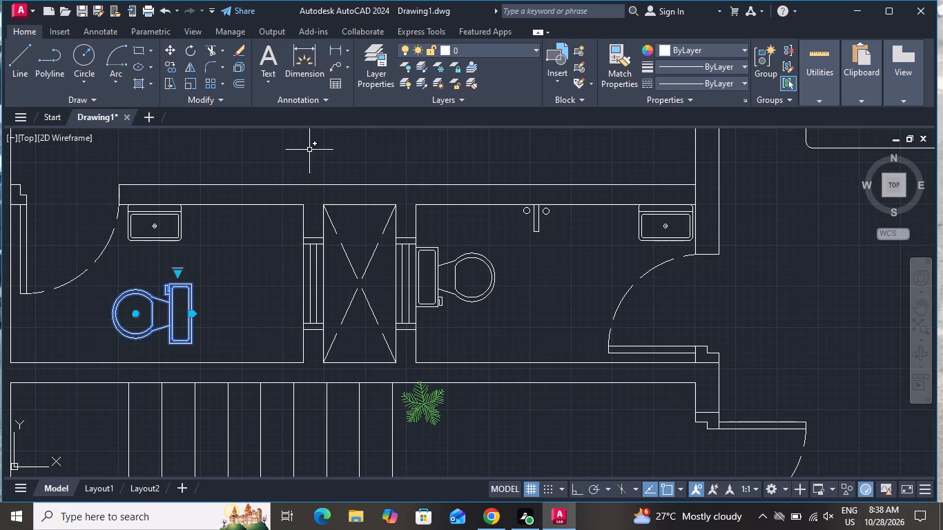
left_click(168, 50)
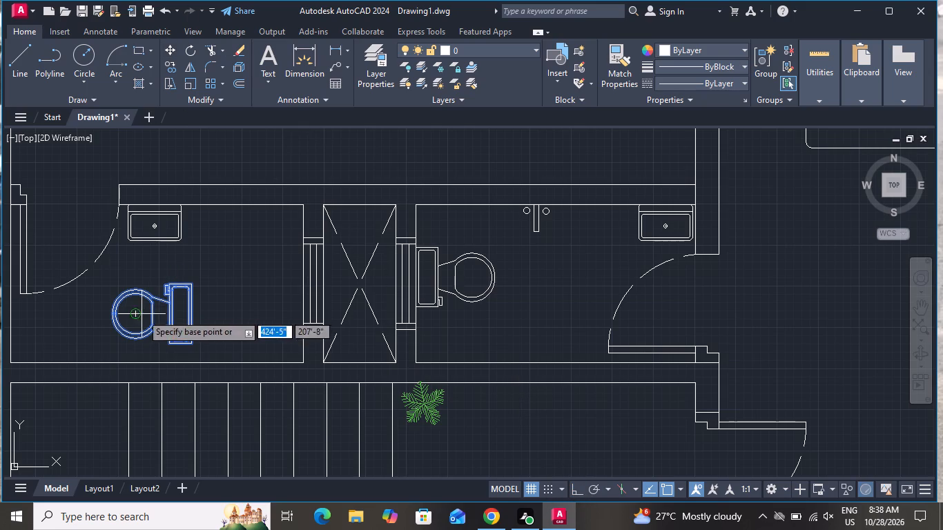
scroll(179, 313, "up", 1)
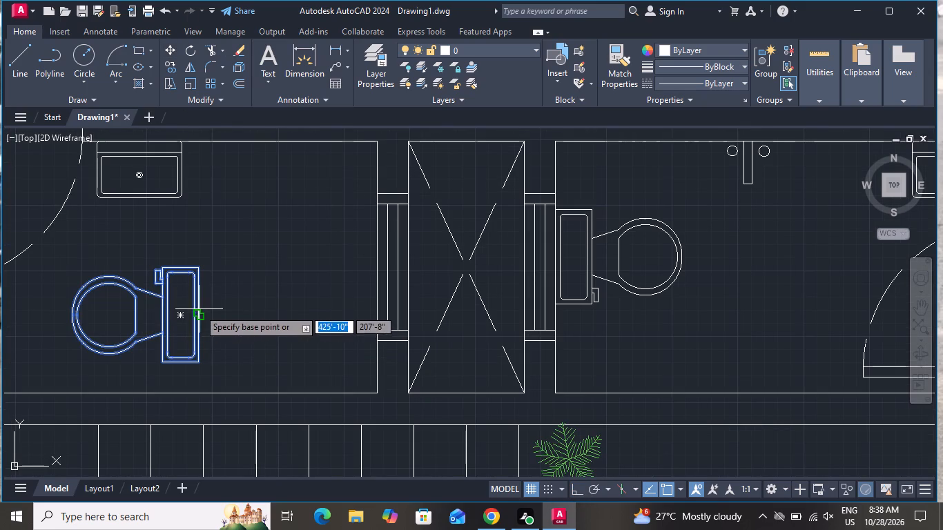
left_click(199, 308)
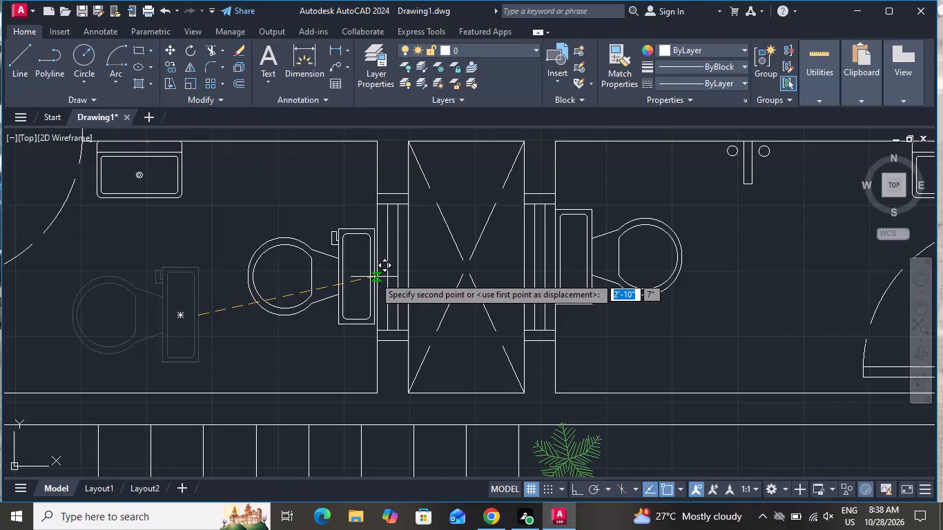
left_click(376, 275)
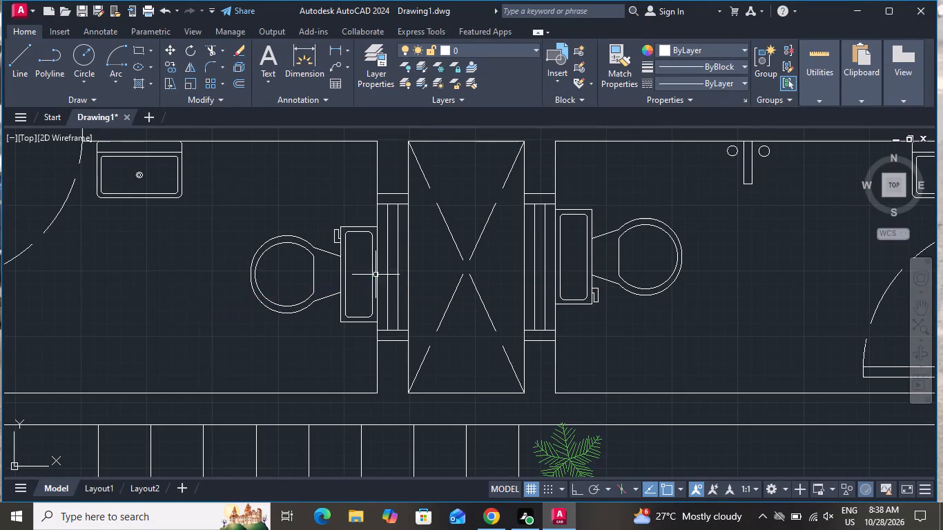
Draw a rounded-corner bed rectangle about 8'-5" by 5'-10" against the window wall of the empty room above the bathrooms.
scroll(340, 275, "down", 2)
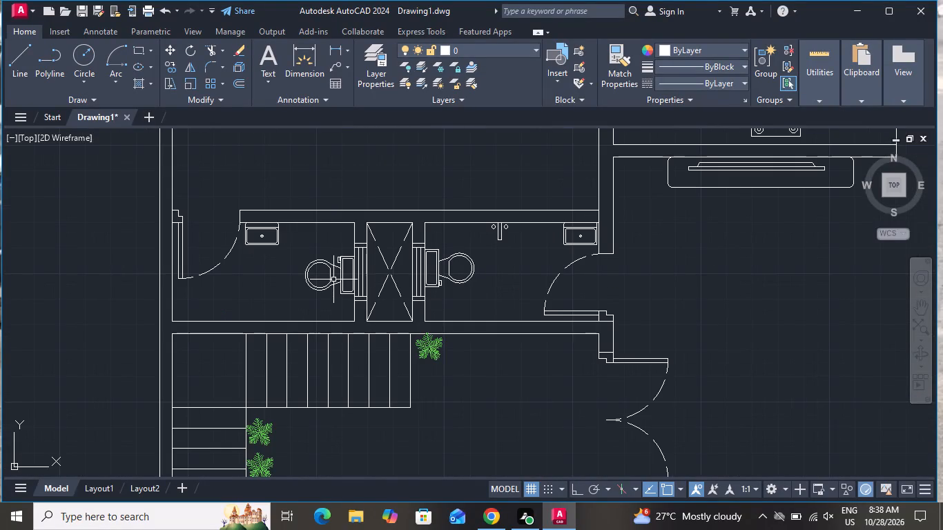
scroll(333, 279, "down", 1)
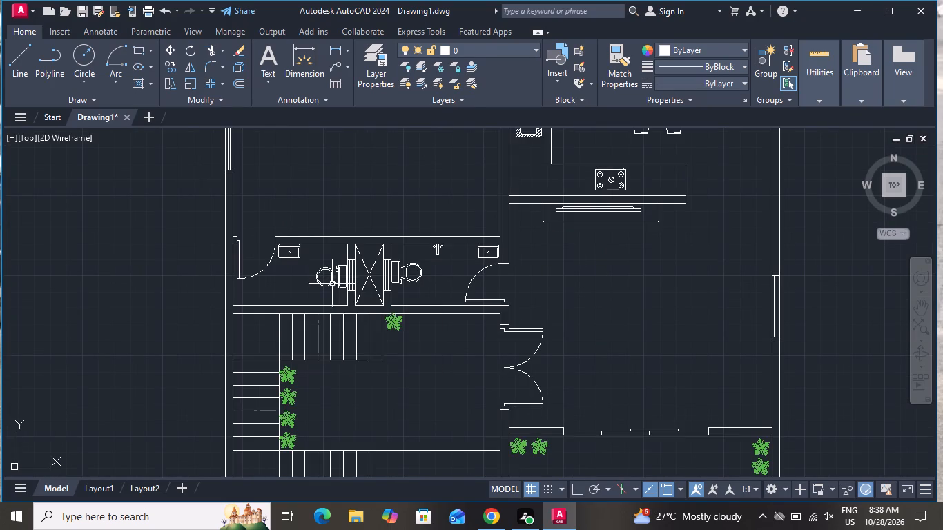
scroll(332, 284, "down", 2)
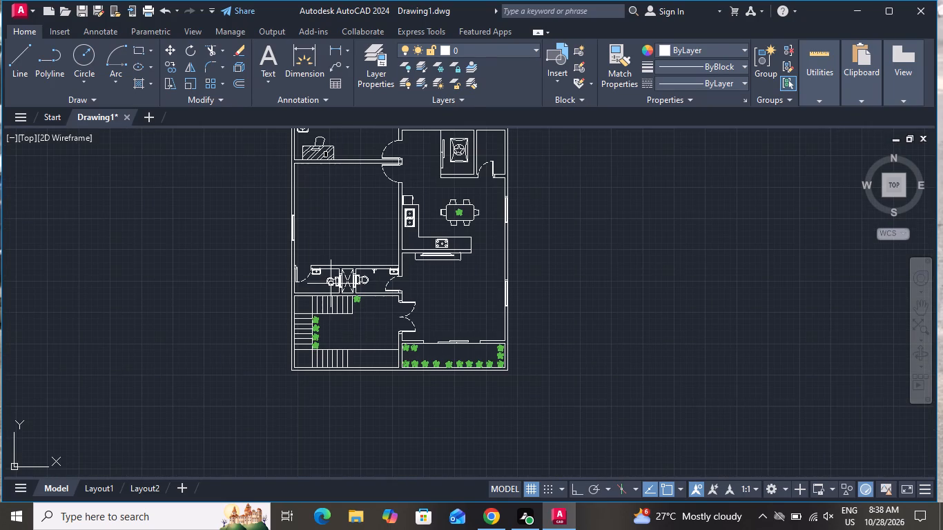
scroll(331, 284, "down", 1)
scroll(315, 173, "up", 2)
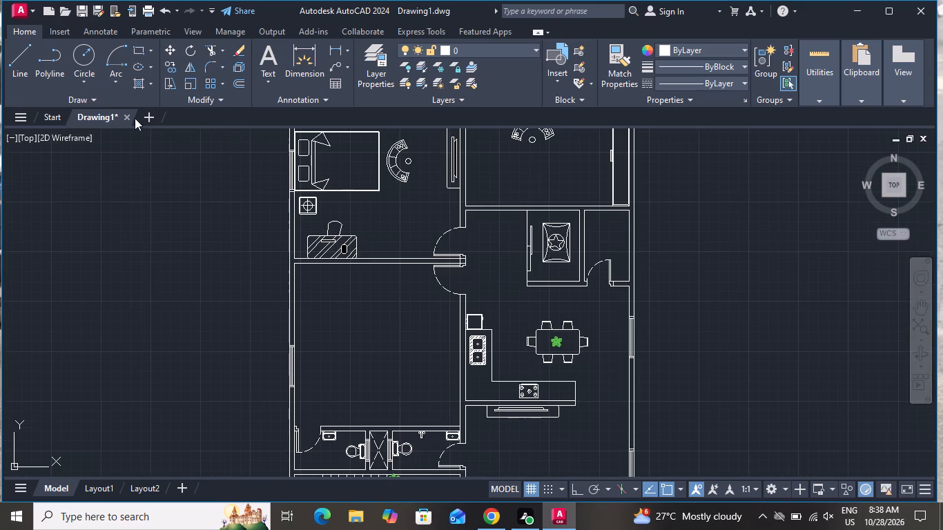
left_click(138, 45)
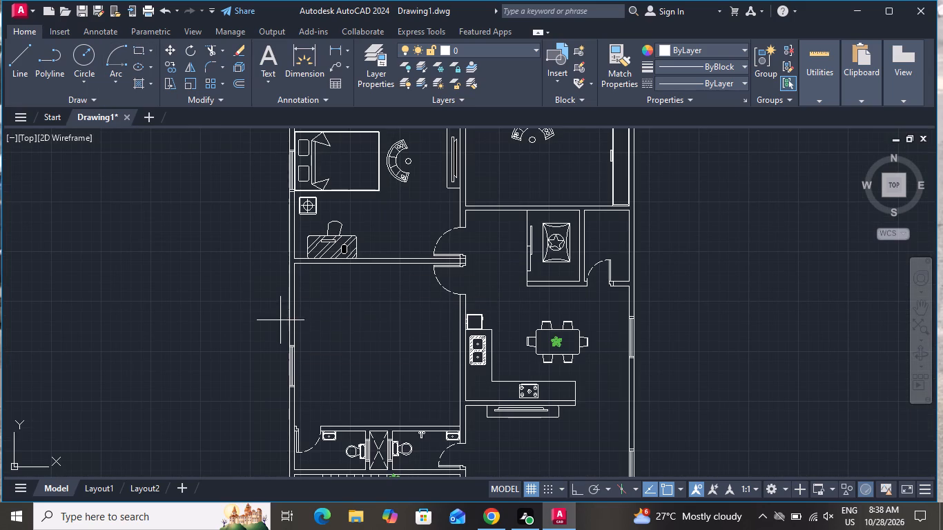
scroll(302, 404, "up", 2)
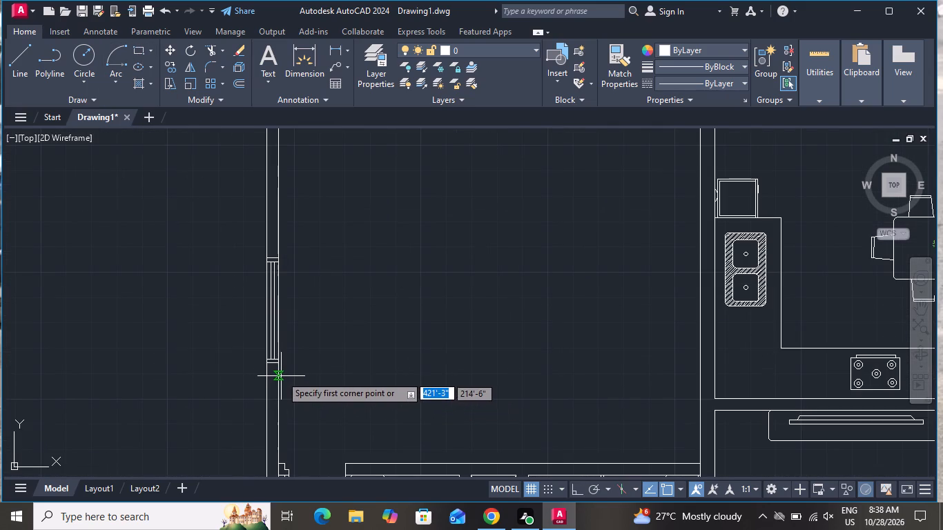
left_click(279, 376)
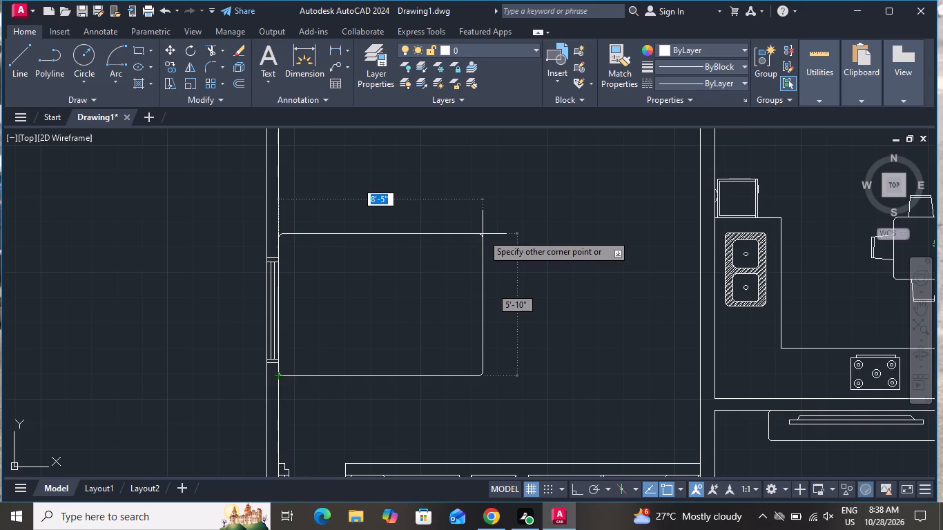
left_click(483, 233)
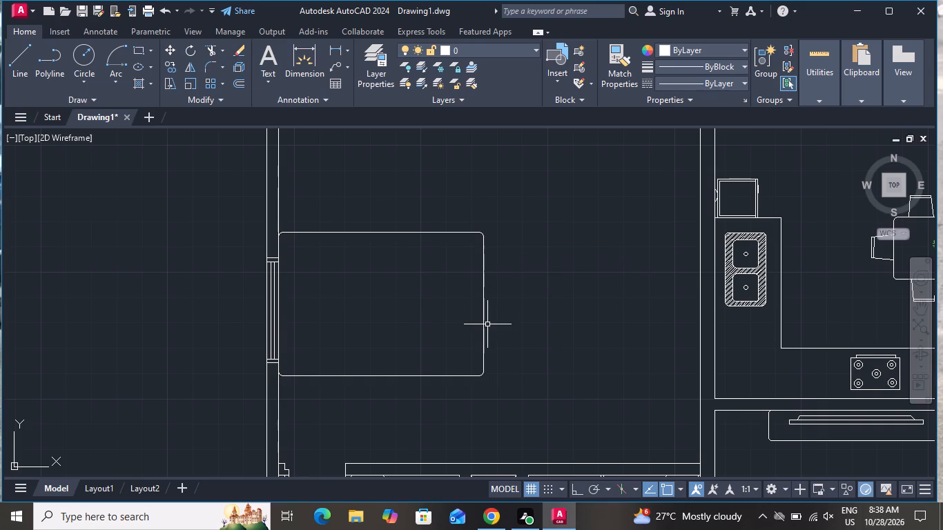
Offset the bed rectangle 1" inward.
key("p")
key("BackSpace")
type("o 1")
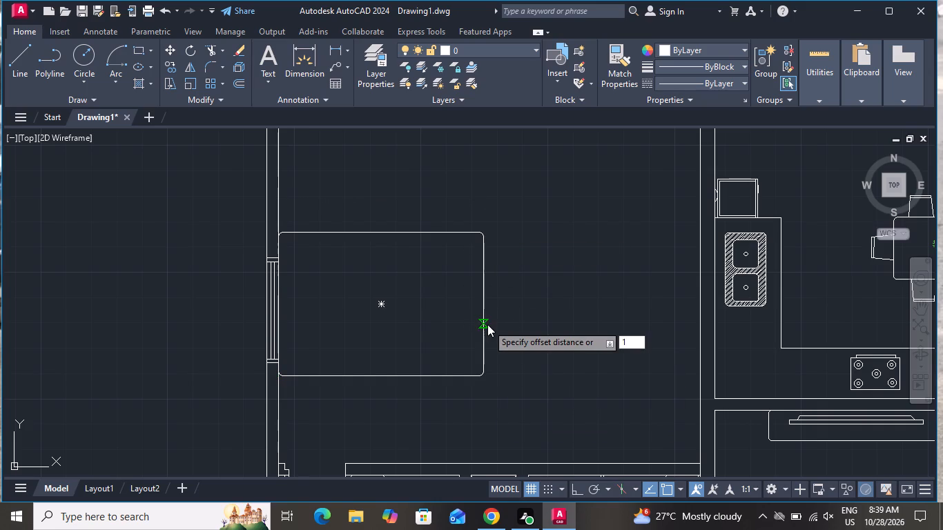
key("shift+quotedbl")
key("Return")
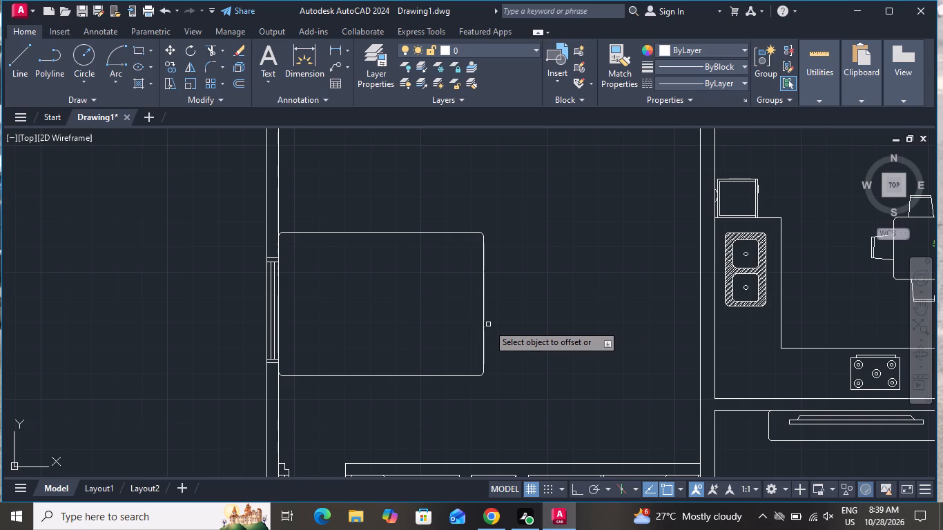
left_click(476, 233)
left_click(467, 248)
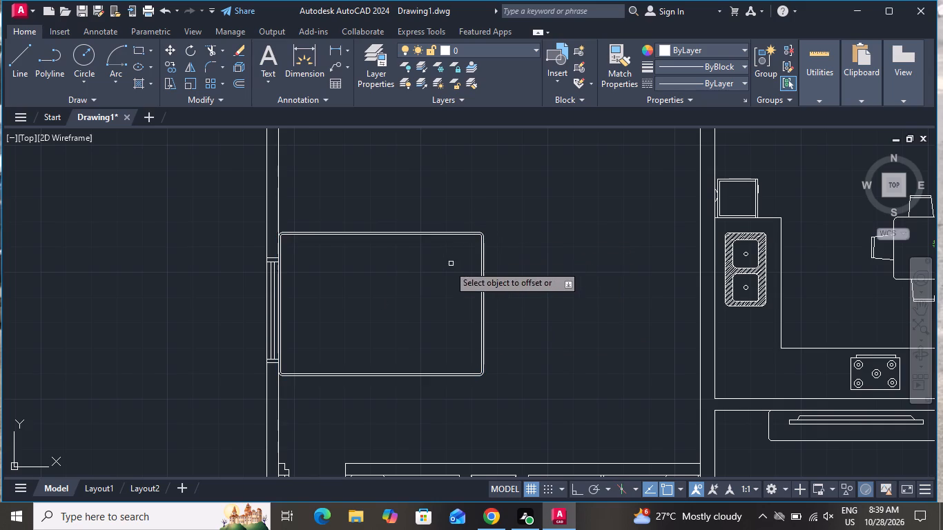
right_click(439, 272)
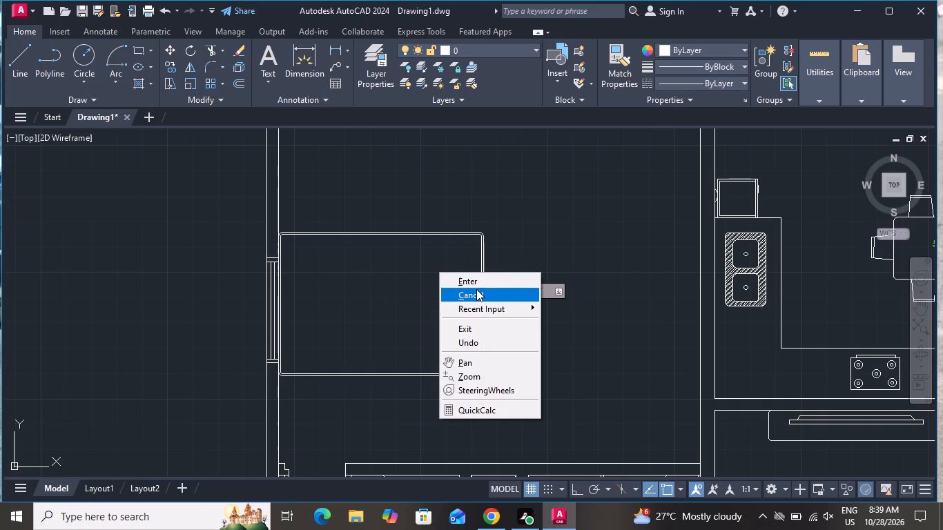
left_click(476, 292)
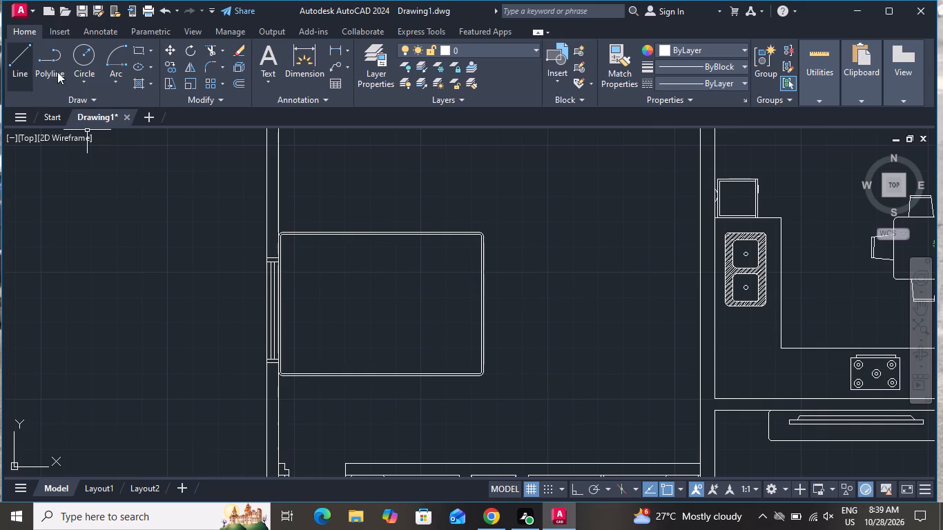
Start the blanket outline with an Ortho-constrained vertical line about 4'-5" up from the bed's inner lower edge, near the window end.
left_click(20, 70)
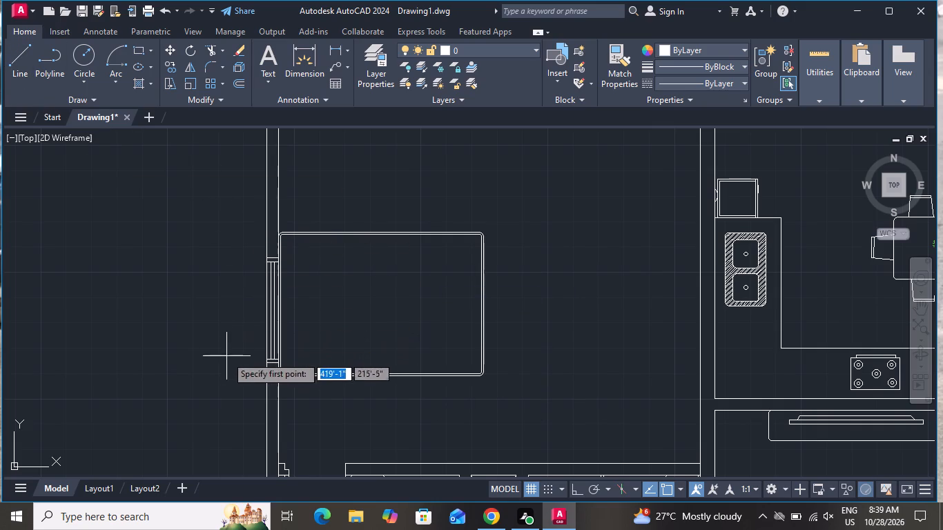
scroll(308, 383, "up", 1)
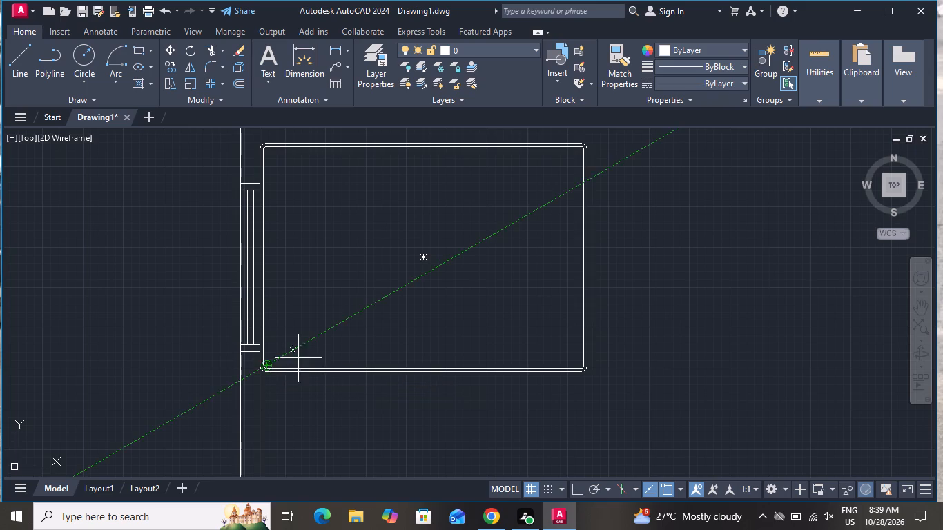
left_click(316, 367)
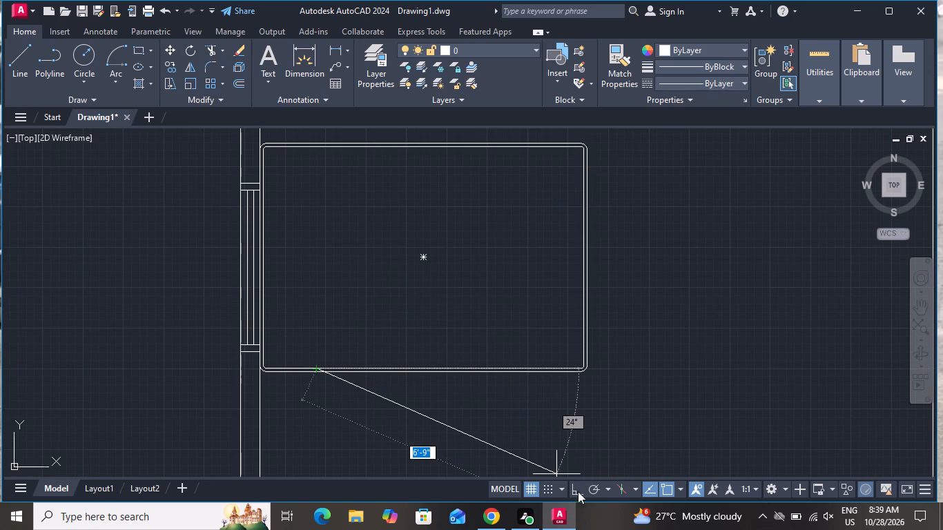
left_click(573, 489)
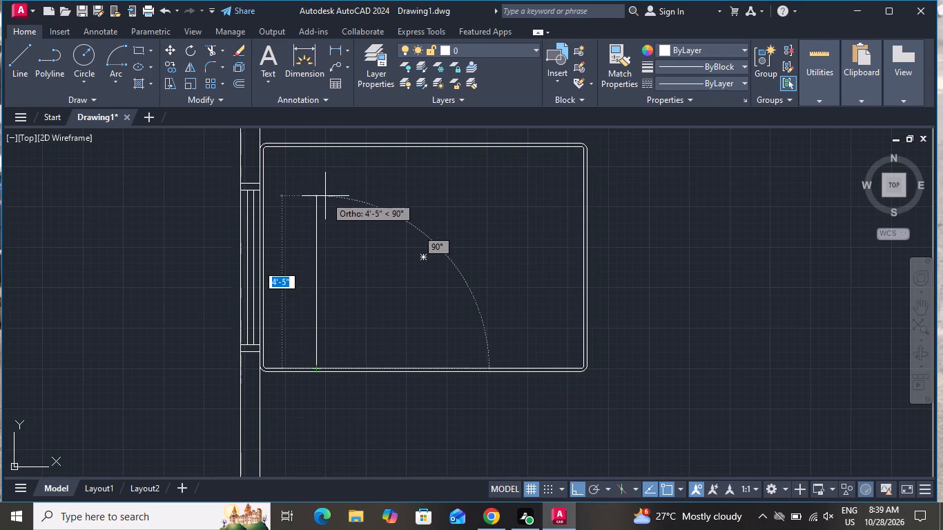
left_click(315, 195)
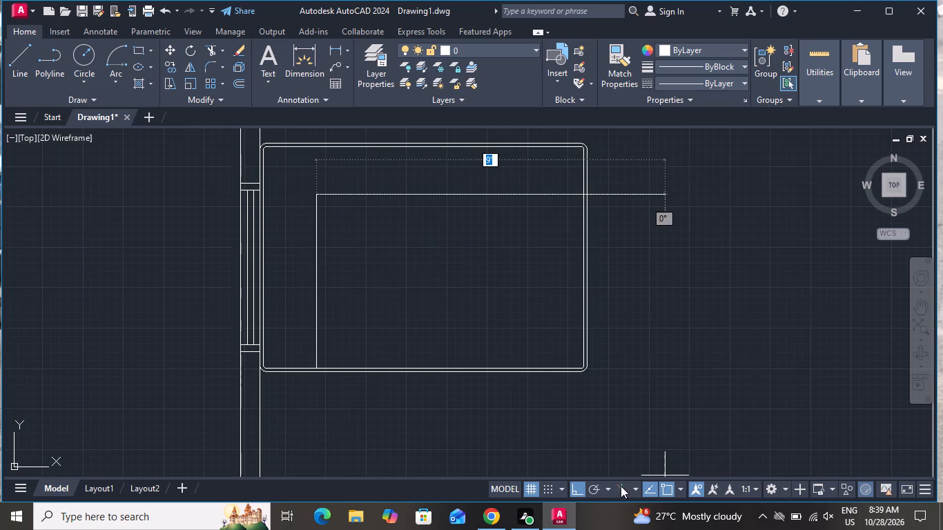
With Ortho off, continue the line into a triangular blanket fold touching the bed's inner upper edge and closing at the vertical line's top.
left_click(581, 486)
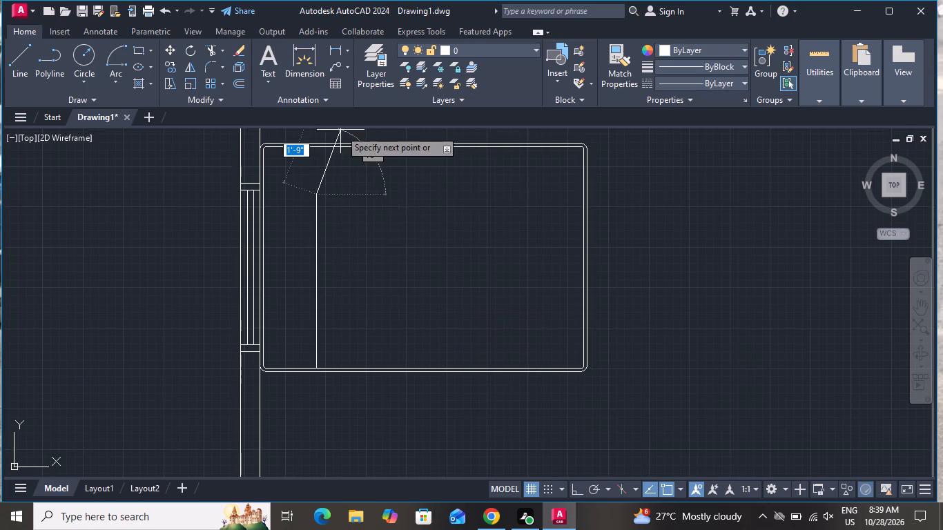
scroll(333, 146, "up", 3)
scroll(349, 147, "down", 3)
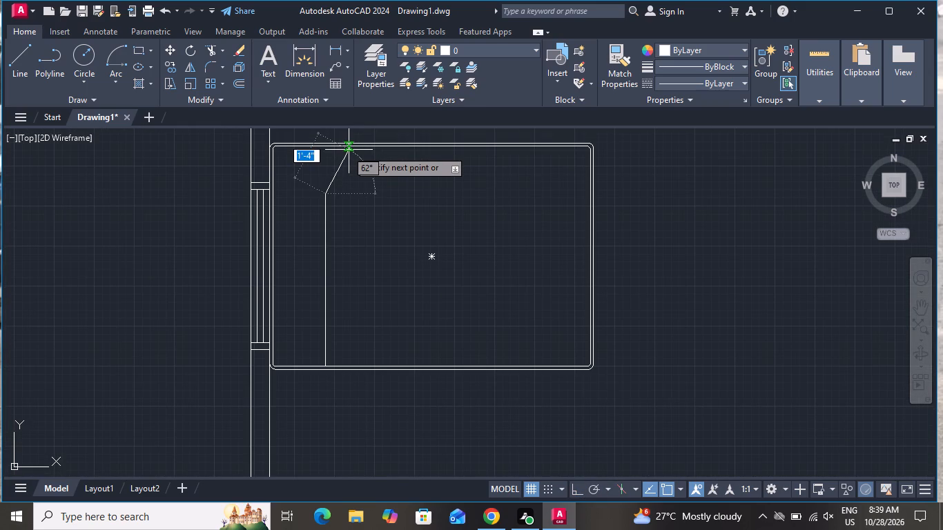
left_click(357, 146)
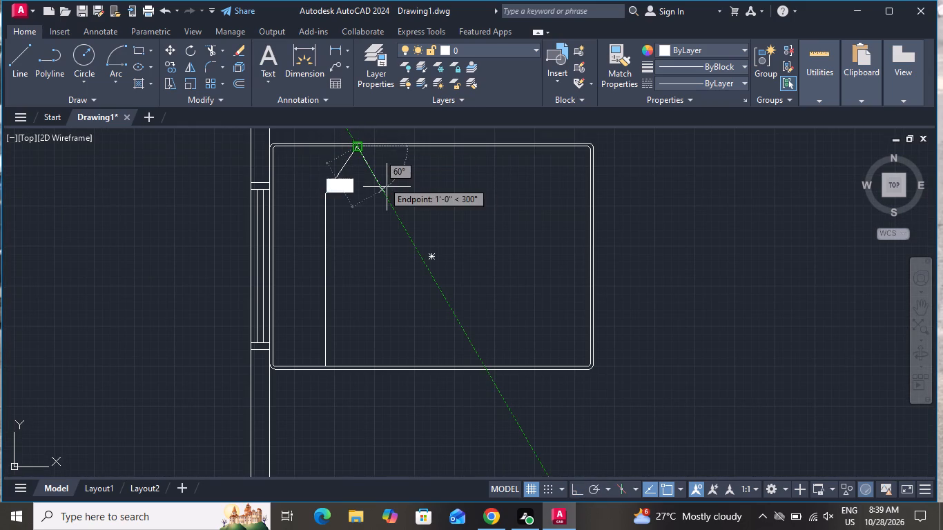
left_click(398, 205)
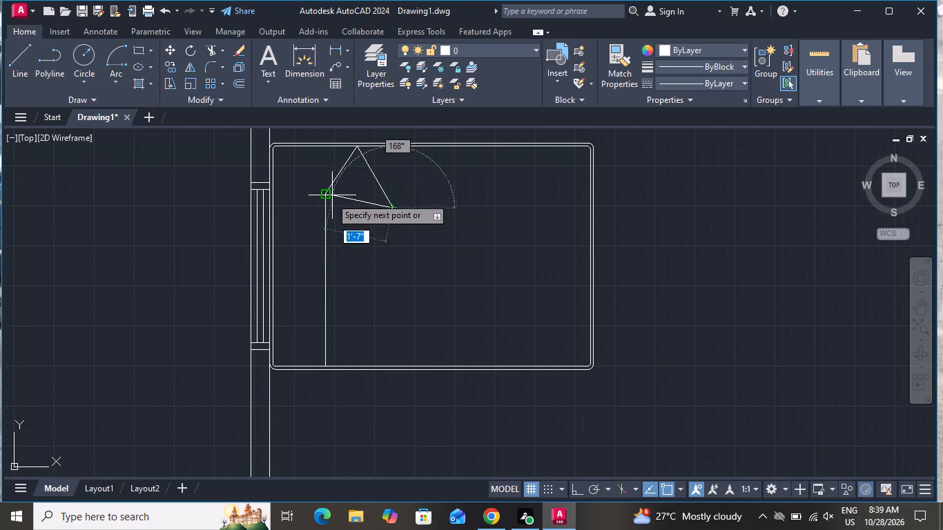
left_click(329, 198)
right_click(329, 199)
left_click(341, 217)
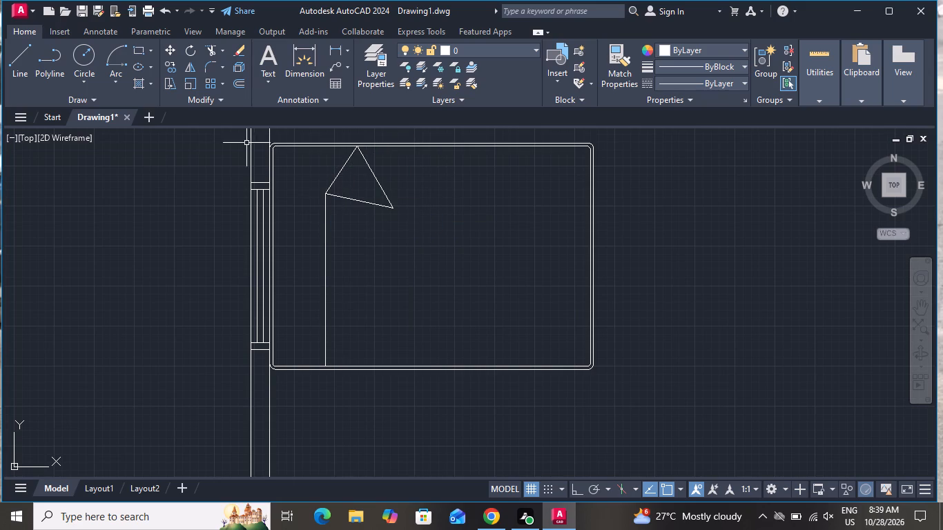
Draw a second vertical blanket line about 4'-4" long from the fold's lower side to the bed's inner lower edge, using Ortho.
left_click(21, 57)
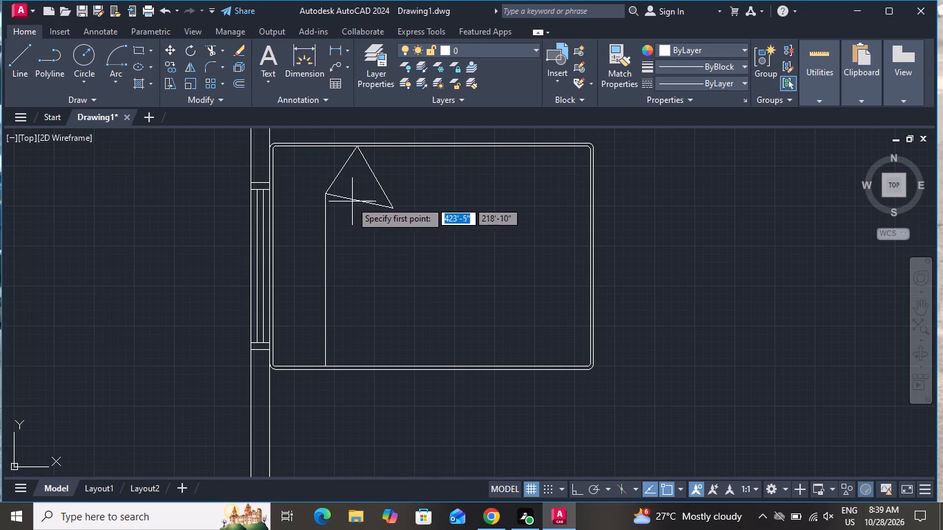
left_click(341, 197)
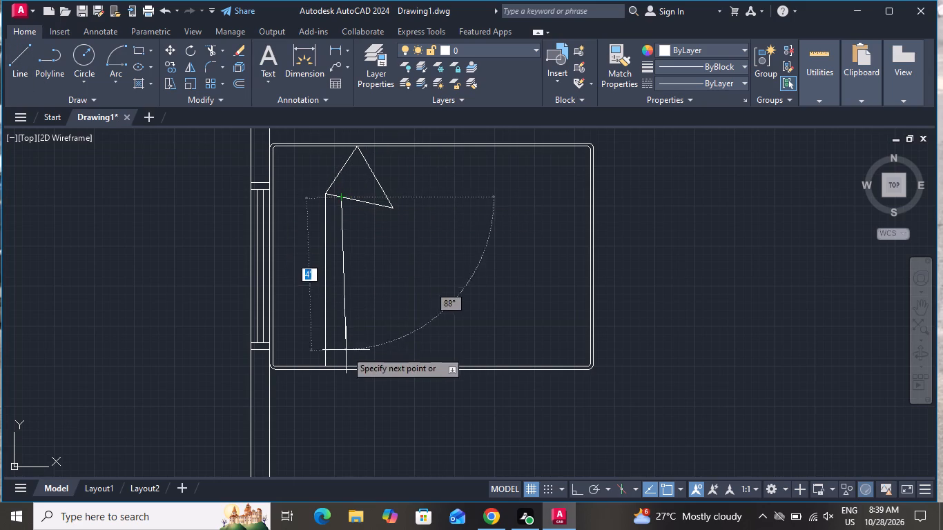
scroll(350, 371, "up", 2)
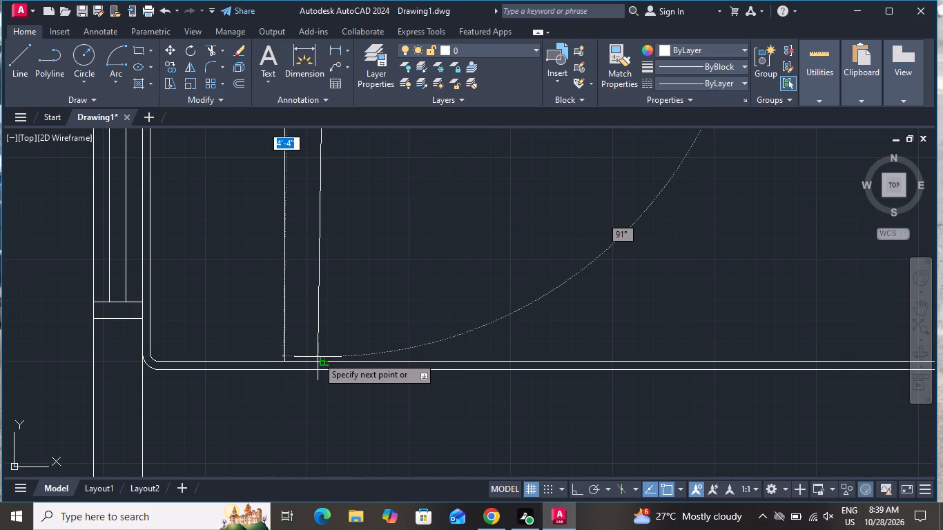
left_click(573, 483)
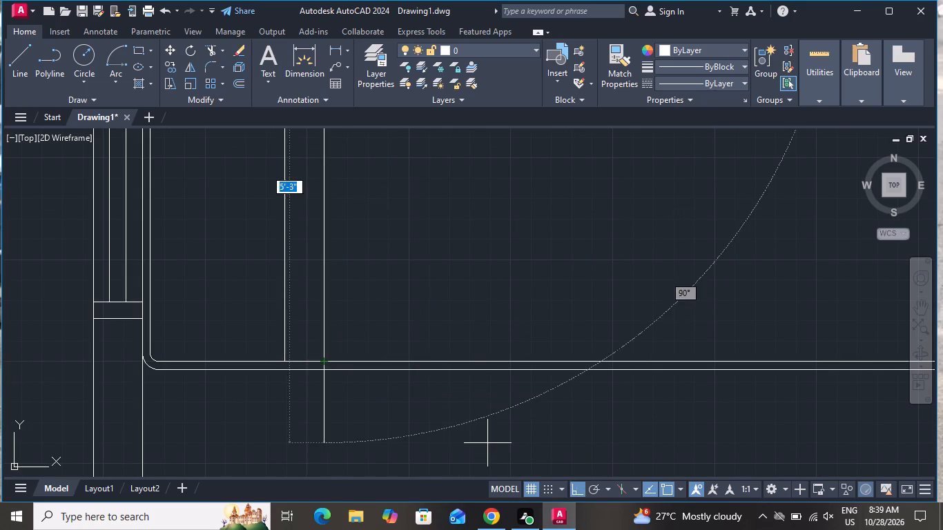
left_click(327, 360)
right_click(327, 360)
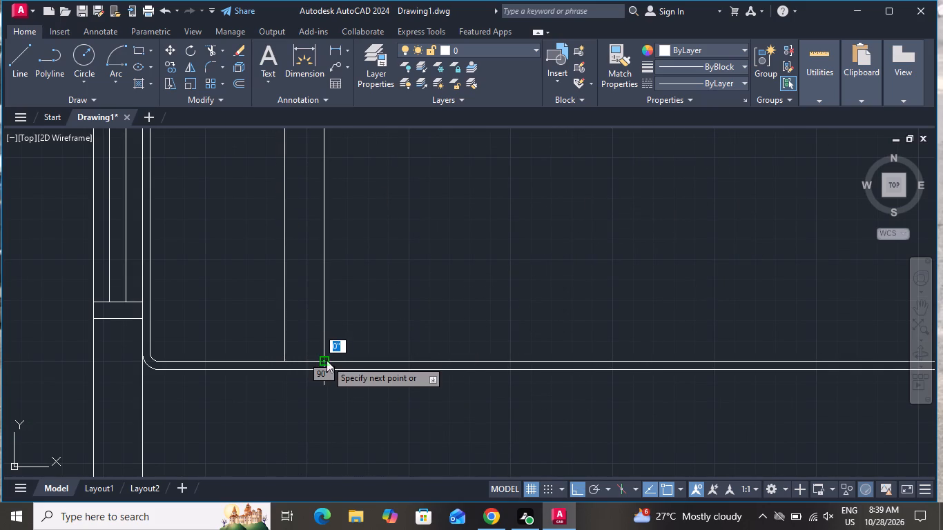
left_click(404, 228)
Draw a rounded-corner pillow rectangle about 9" wide by 1'-3" high between the window wall and the blanket, in the bed's upper half.
scroll(444, 265, "down", 1)
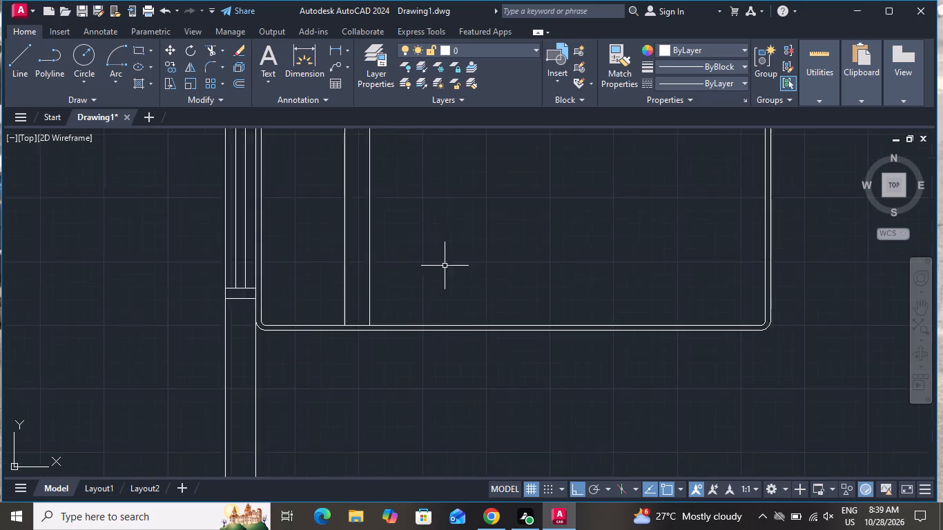
scroll(447, 268, "down", 5)
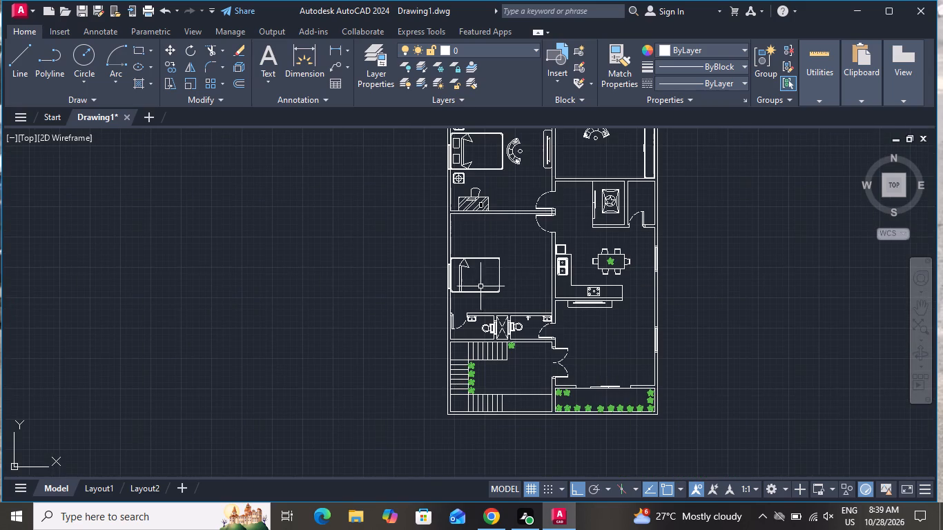
left_click(141, 46)
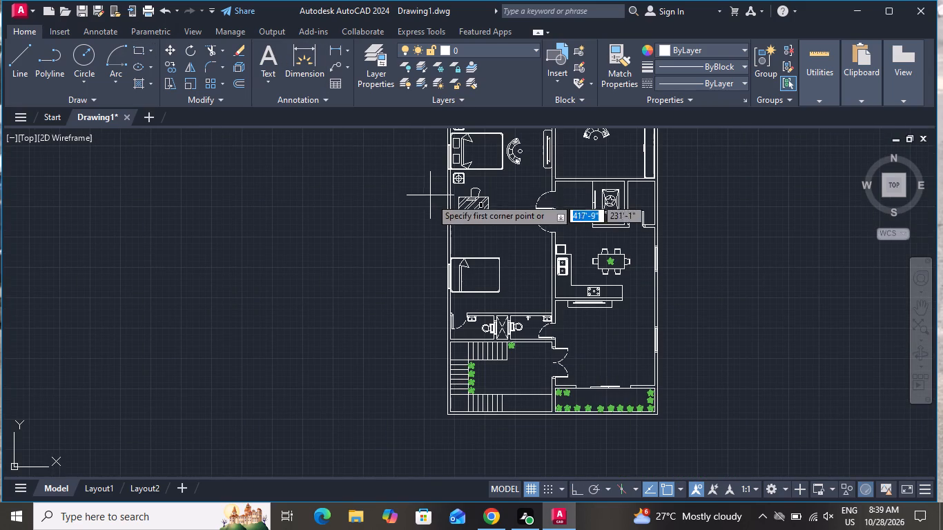
scroll(467, 297, "up", 3)
scroll(409, 159, "up", 1)
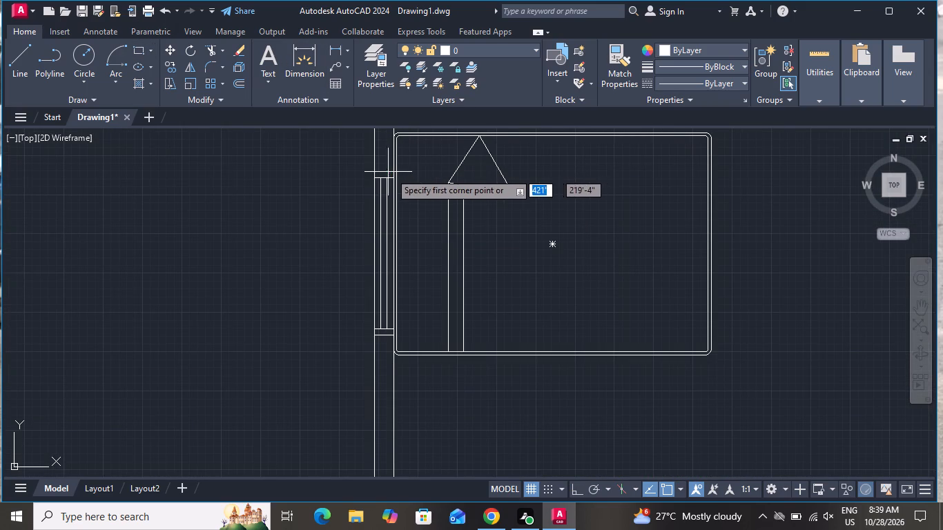
left_click(409, 170)
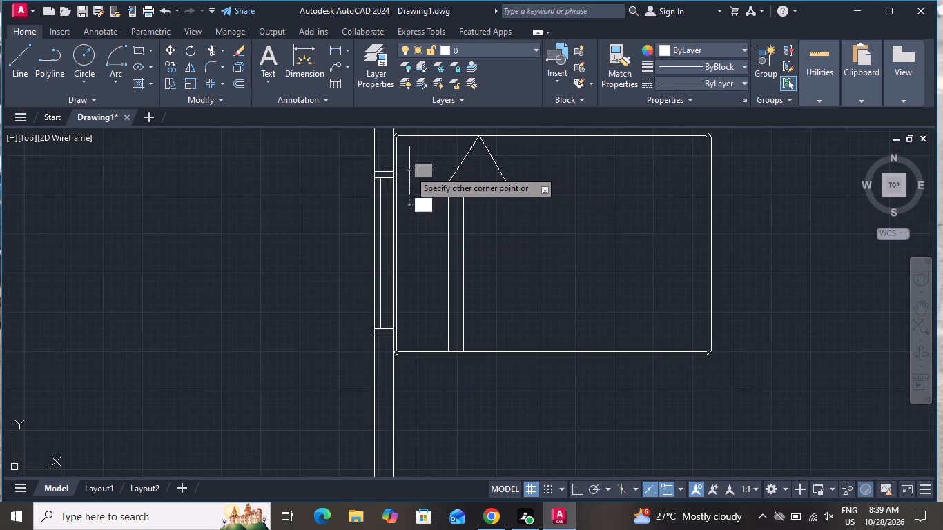
left_click(436, 217)
Copy the rounded pillow about 2'-11" straight down into the bed's lower half, between the window wall and the blanket.
left_click(434, 216)
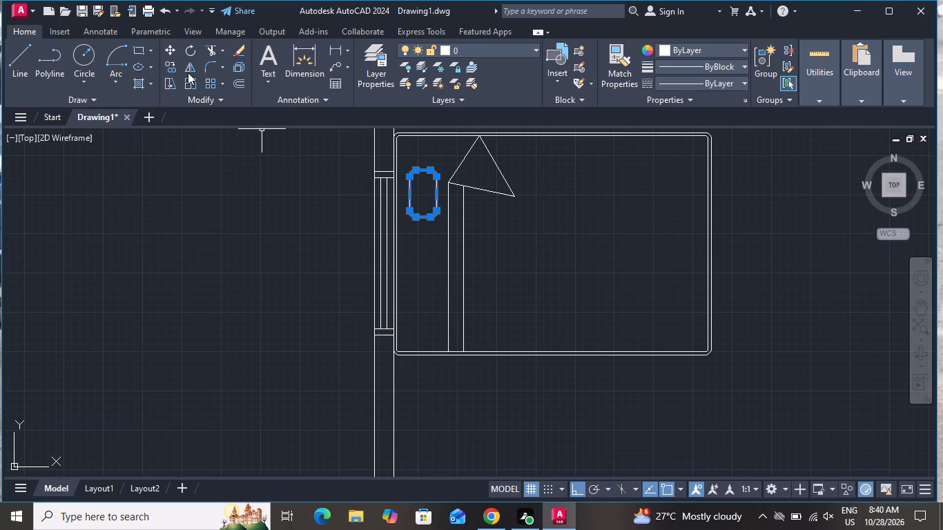
left_click(172, 60)
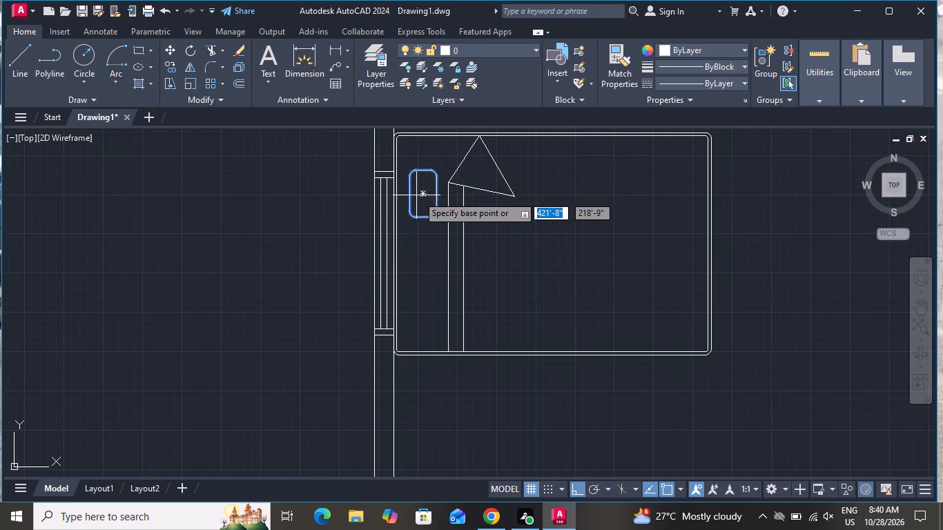
left_click(418, 195)
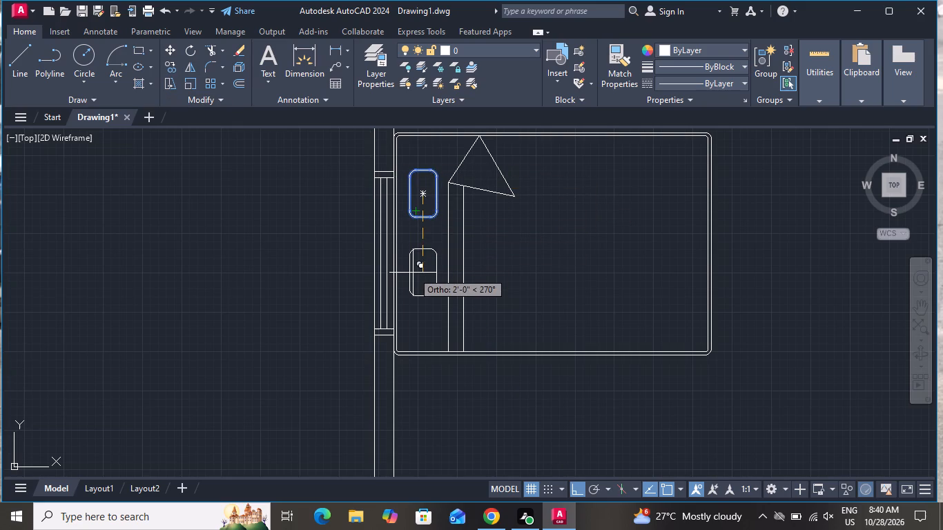
left_click(412, 304)
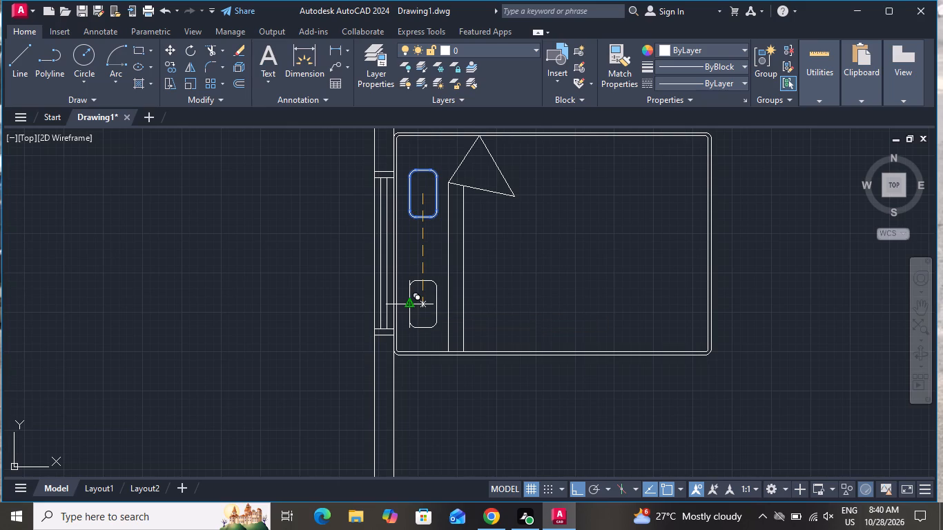
right_click(411, 304)
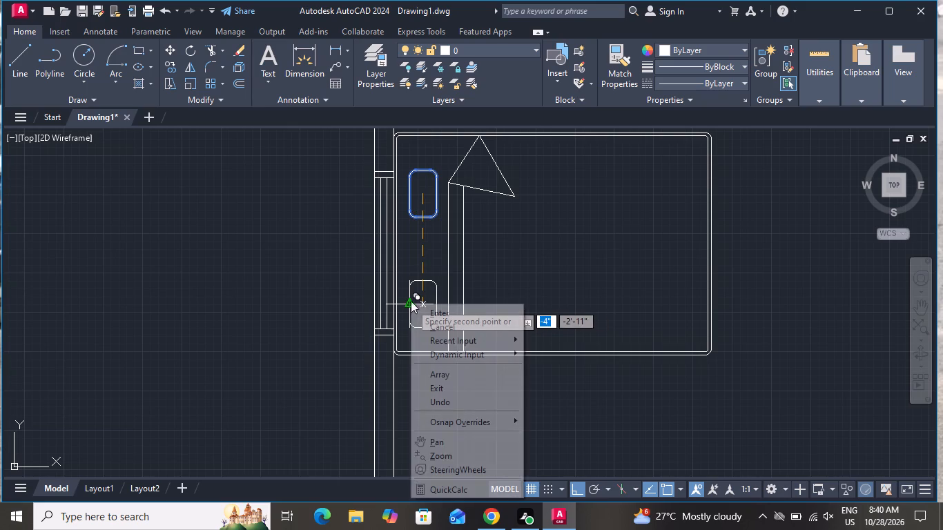
left_click(431, 320)
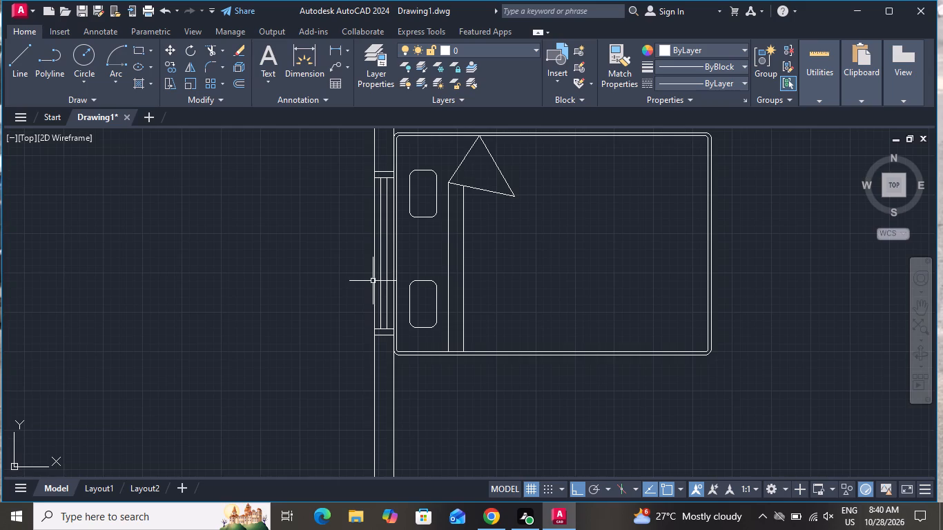
scroll(390, 255, "down", 3)
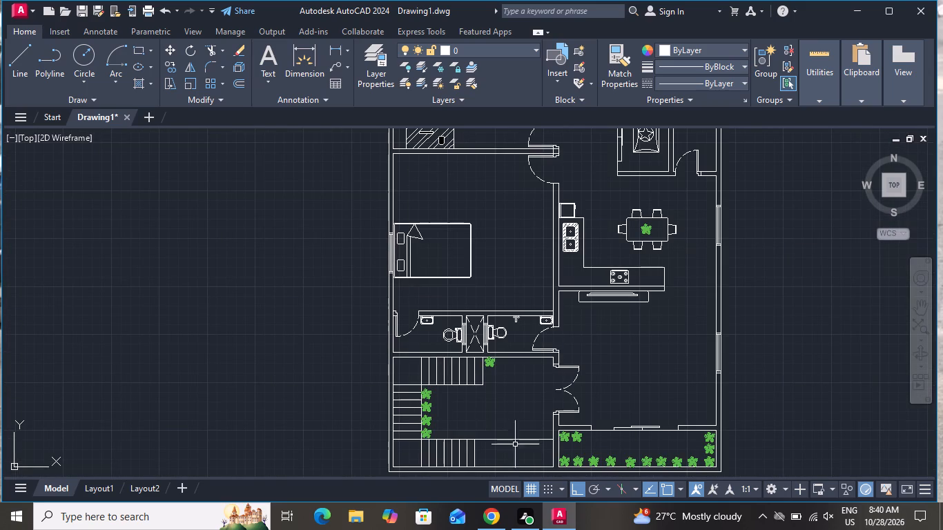
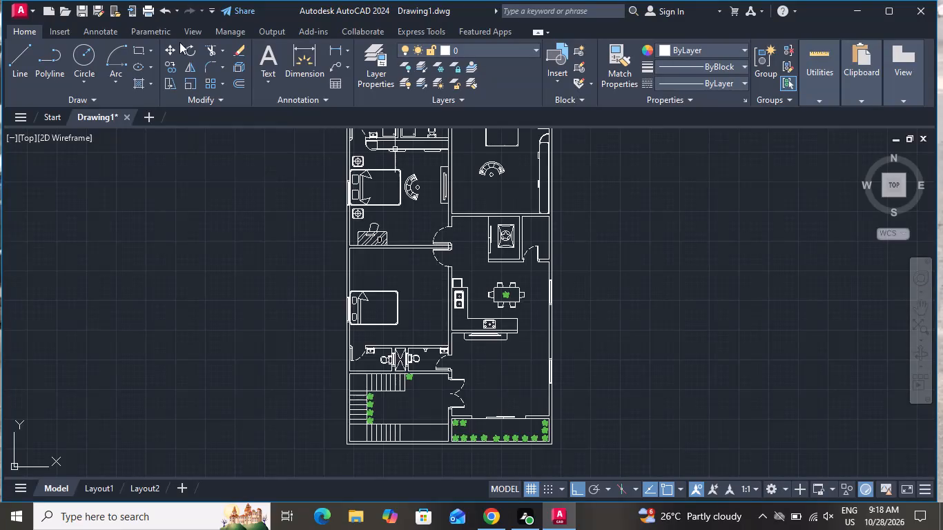
Draw a rounded-corner TV console rectangle about 1'-10" wide by 6'-10" high against the bedroom wall backing the kitchen, opposite the bed.
left_click(134, 48)
scroll(423, 276, "up", 2)
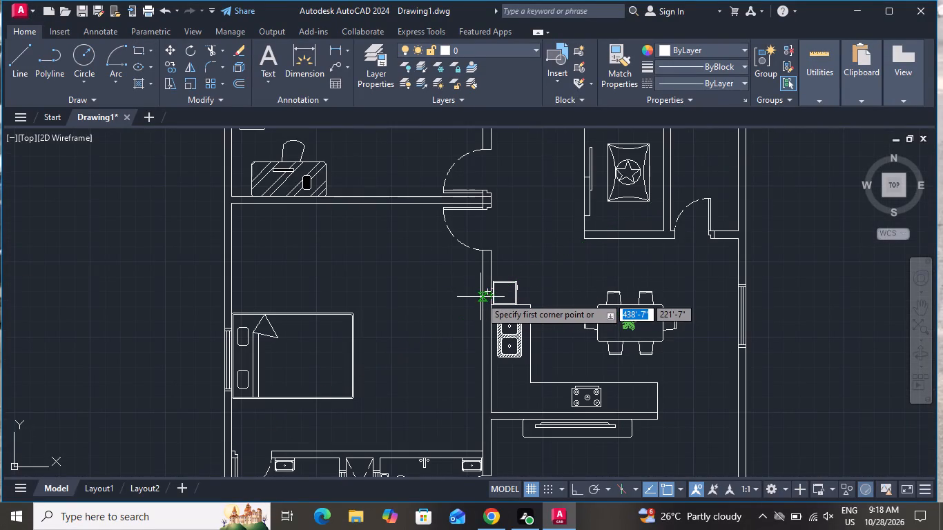
left_click(483, 297)
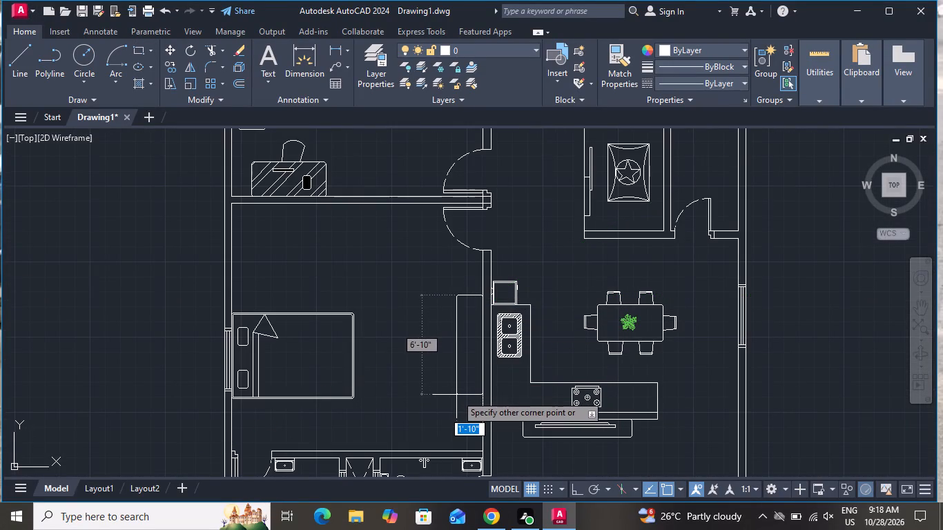
left_click(456, 395)
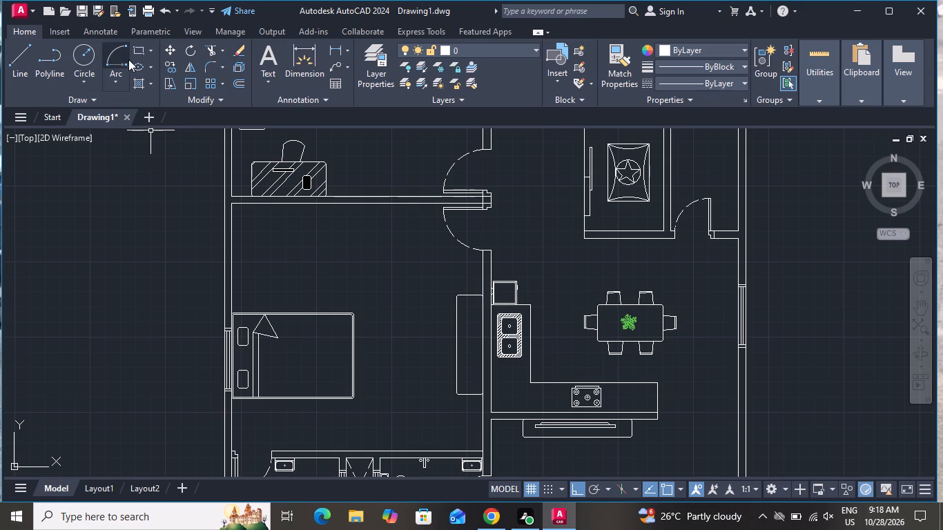
Draw a narrow TV screen rectangle about 2" wide by 5' high inside the console.
left_click(133, 51)
scroll(452, 343, "up", 2)
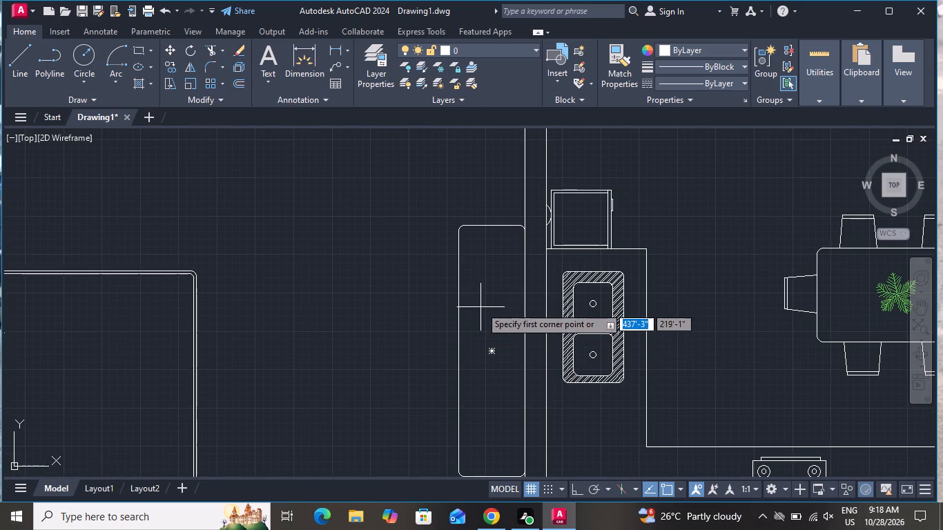
left_click(478, 260)
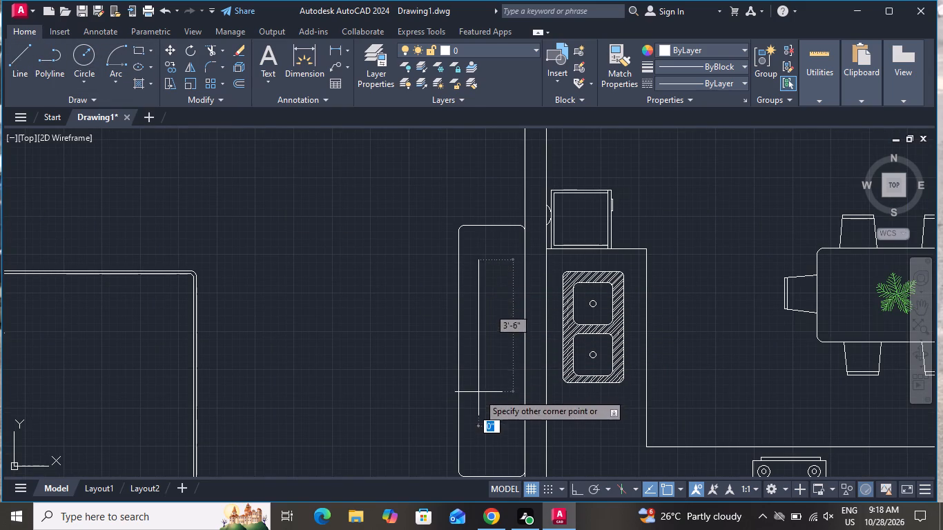
left_click(485, 444)
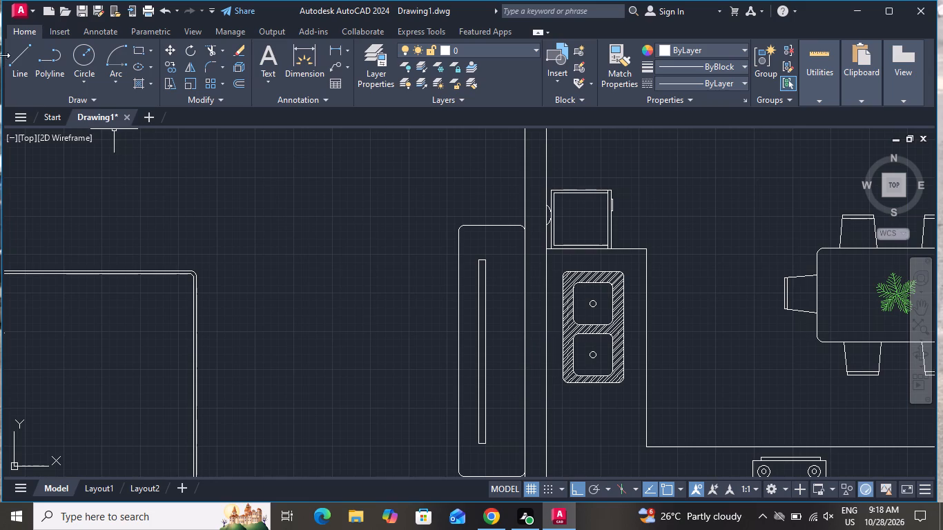
With Ortho off, start the TV's back outline with a diagonal line about 4" long from the screen's upper wall-facing edge.
left_click(11, 55)
scroll(492, 278, "up", 1)
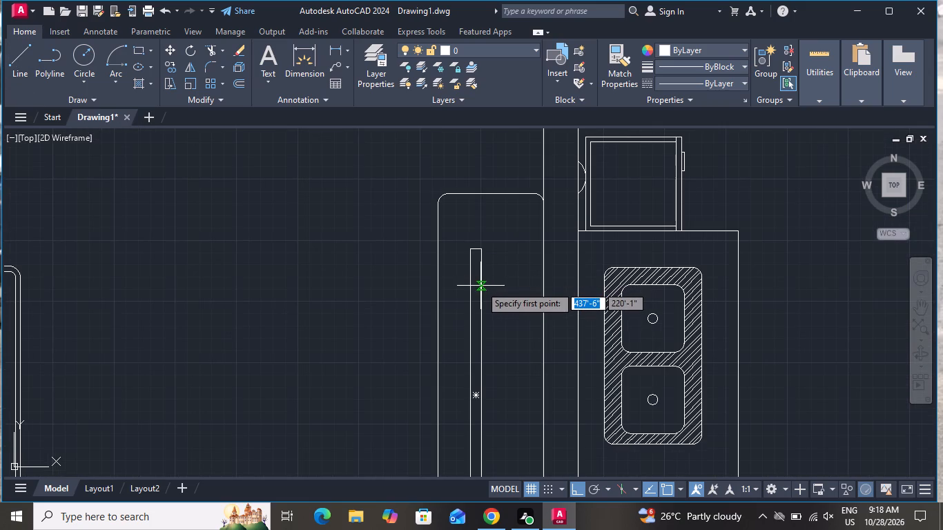
left_click(480, 282)
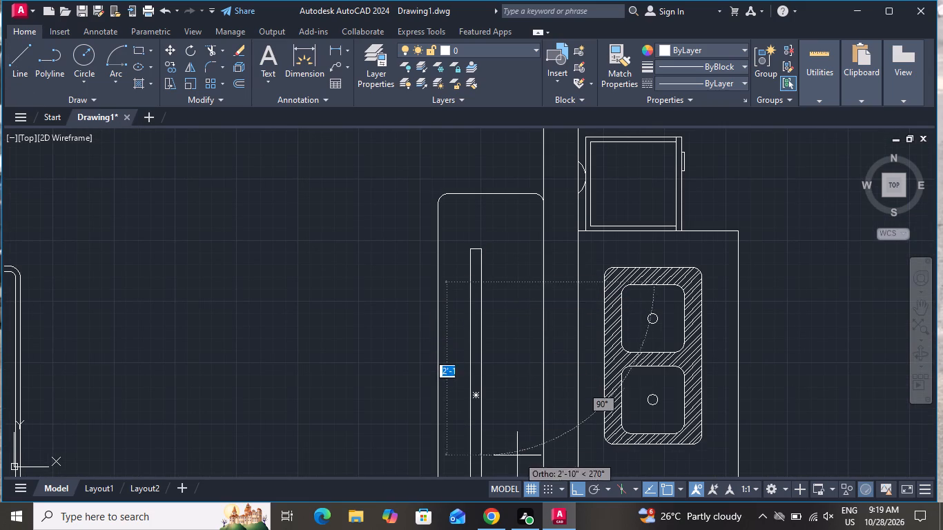
left_click(576, 484)
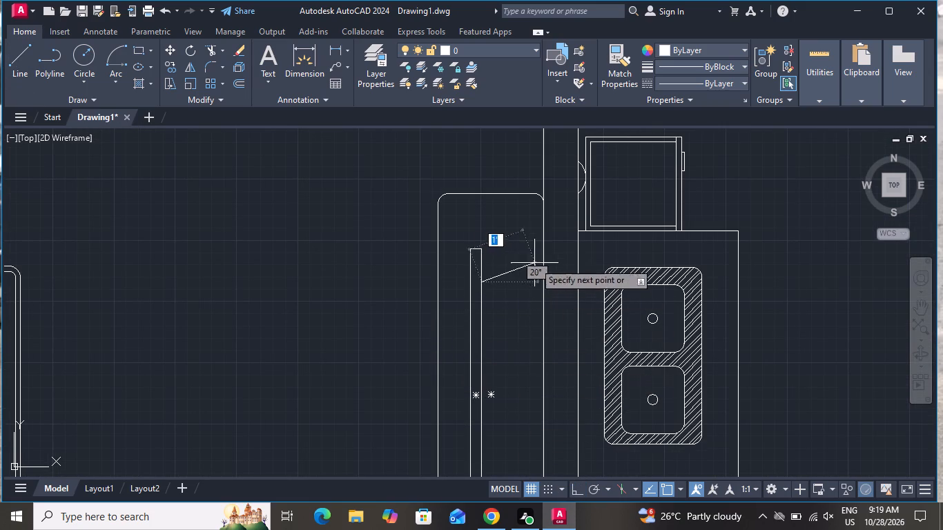
scroll(521, 262, "up", 3)
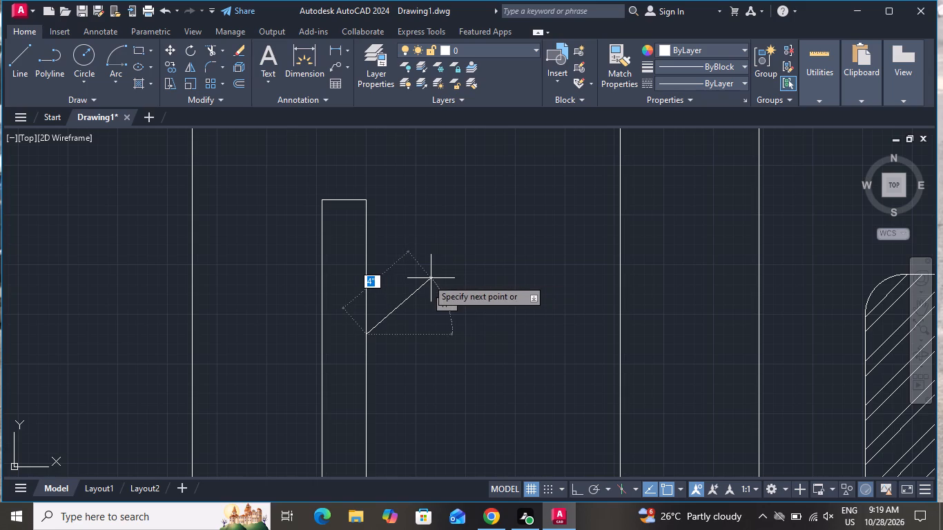
left_click(423, 280)
Continue the outline about 4' straight down using Ortho, and finish it with a short diagonal back to the screen's wall-facing edge.
scroll(440, 255, "down", 3)
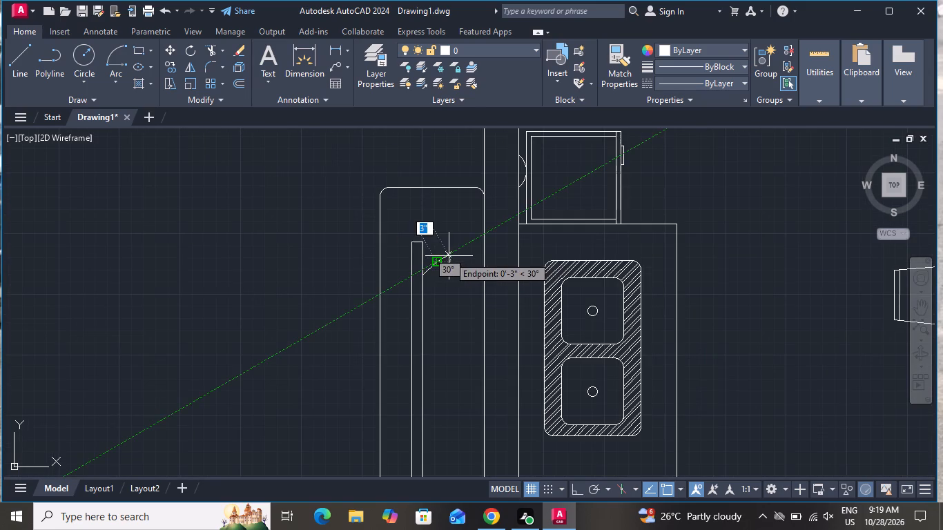
scroll(450, 291, "down", 4)
left_click(581, 493)
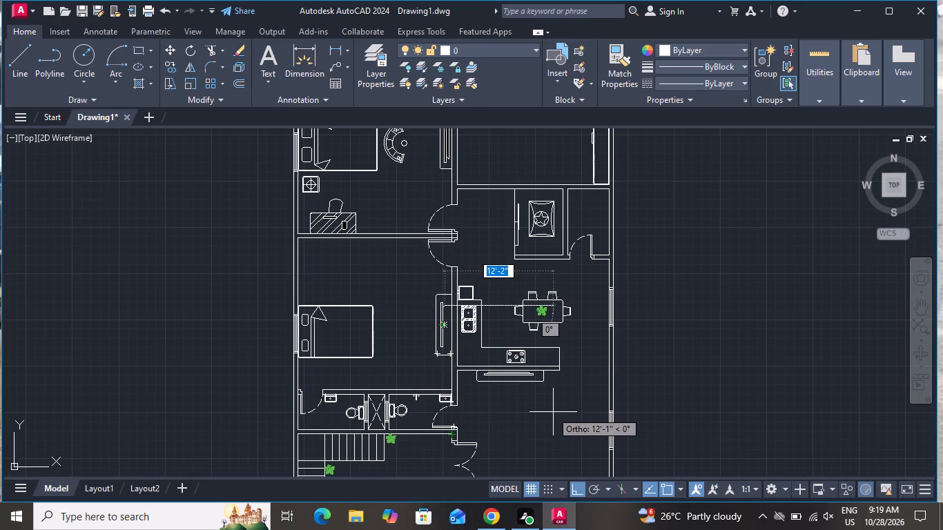
scroll(552, 413, "up", 2)
scroll(557, 396, "down", 2)
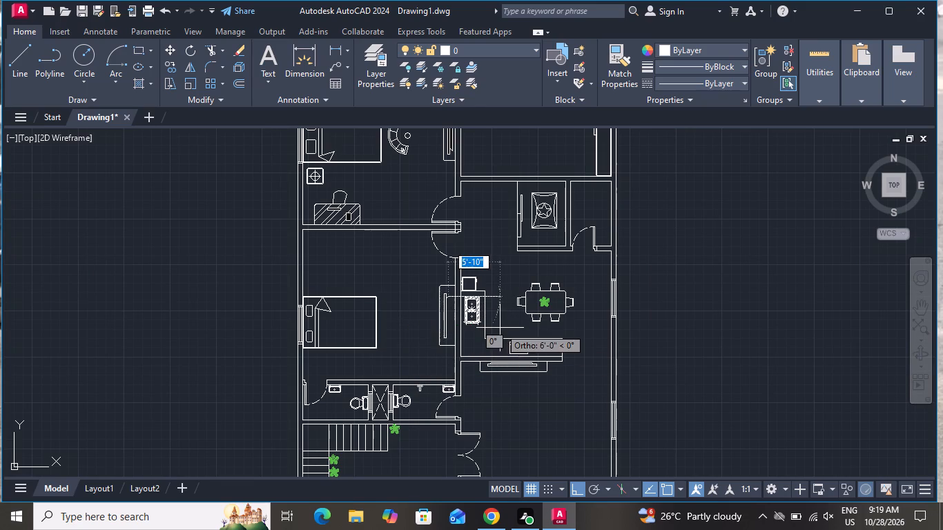
scroll(500, 328, "up", 1)
scroll(418, 315, "up", 2)
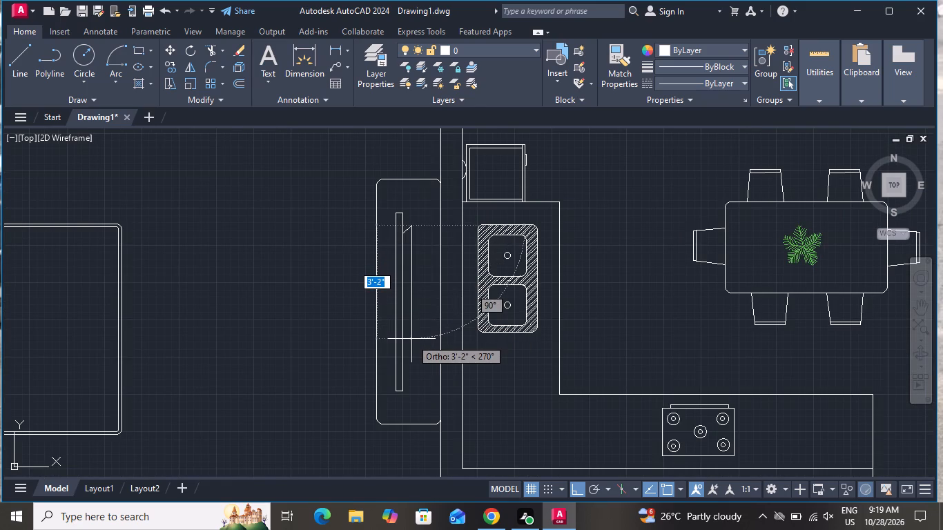
scroll(429, 333, "up", 1)
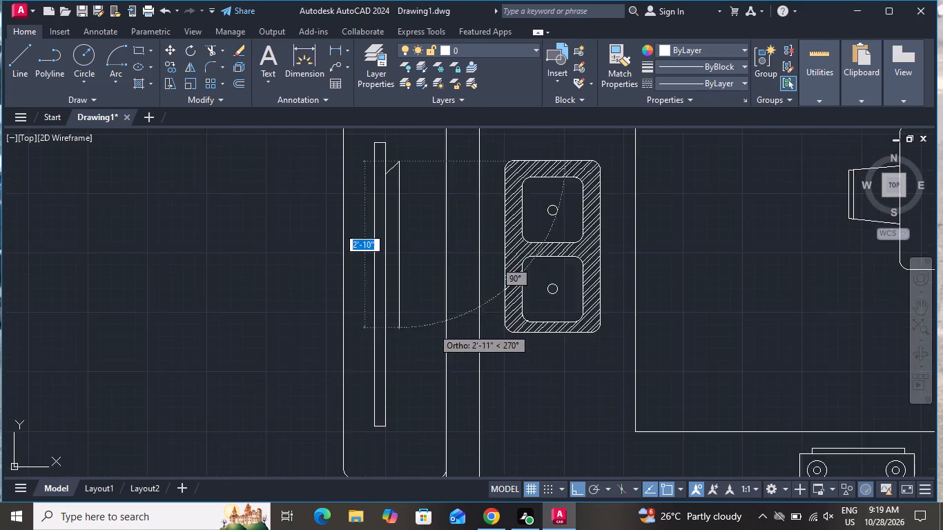
scroll(429, 335, "up", 2)
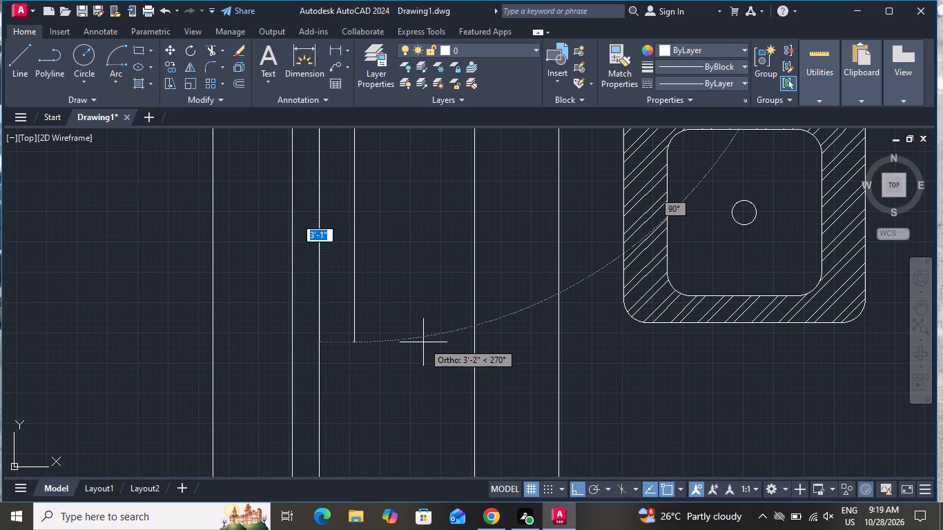
scroll(453, 311, "up", 1)
scroll(456, 325, "down", 2)
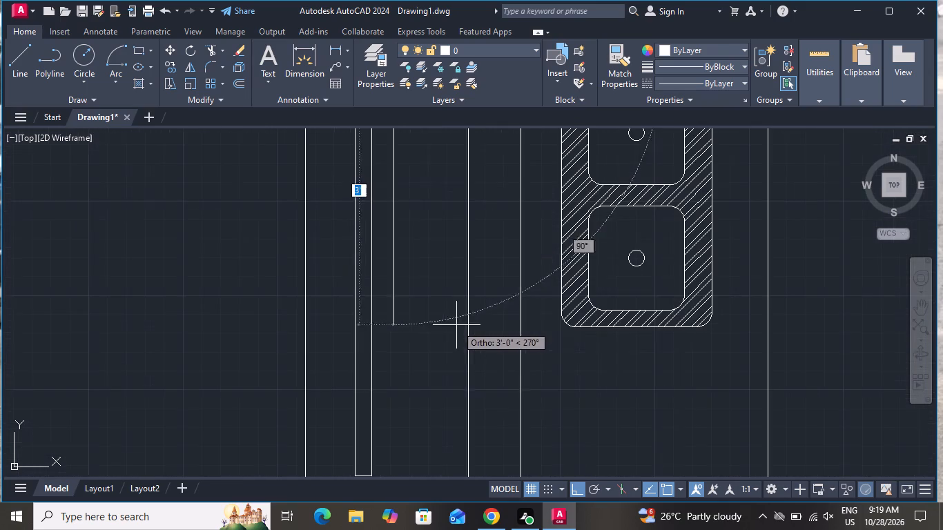
scroll(430, 411, "down", 1)
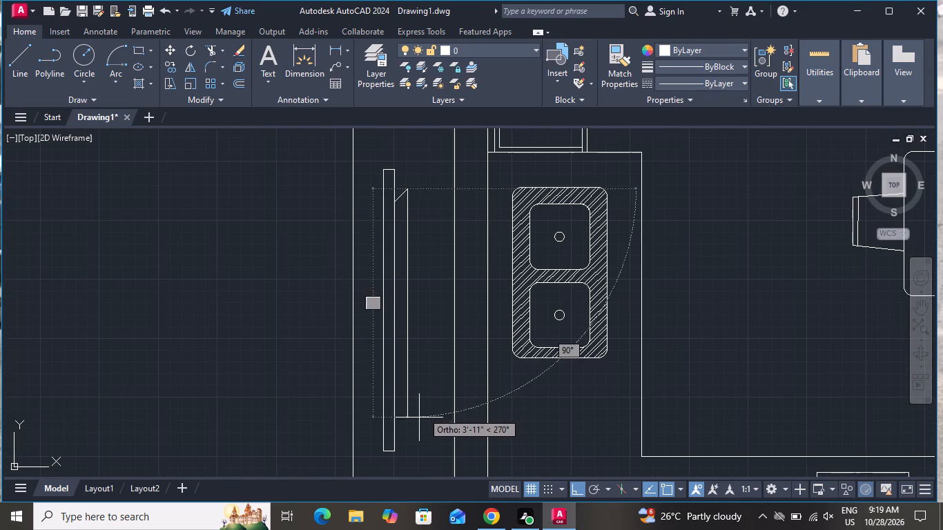
left_click(418, 422)
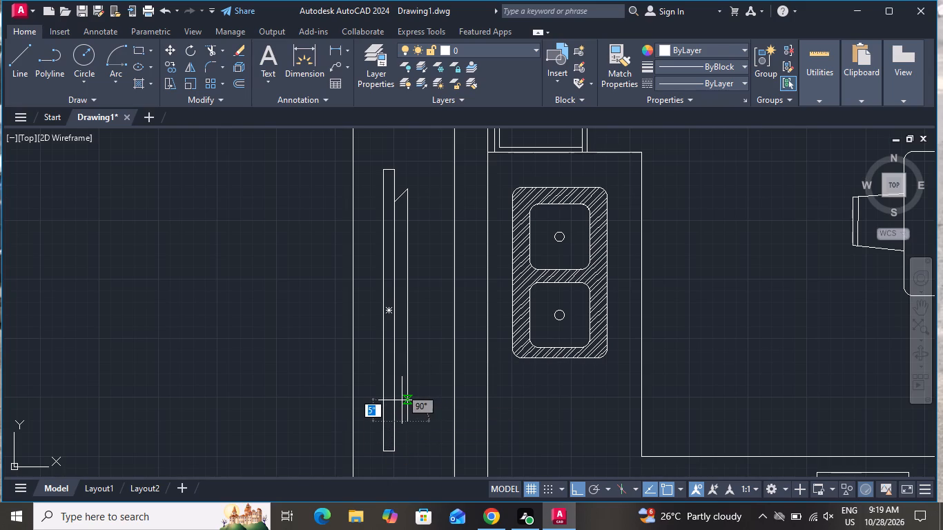
scroll(413, 415, "up", 3)
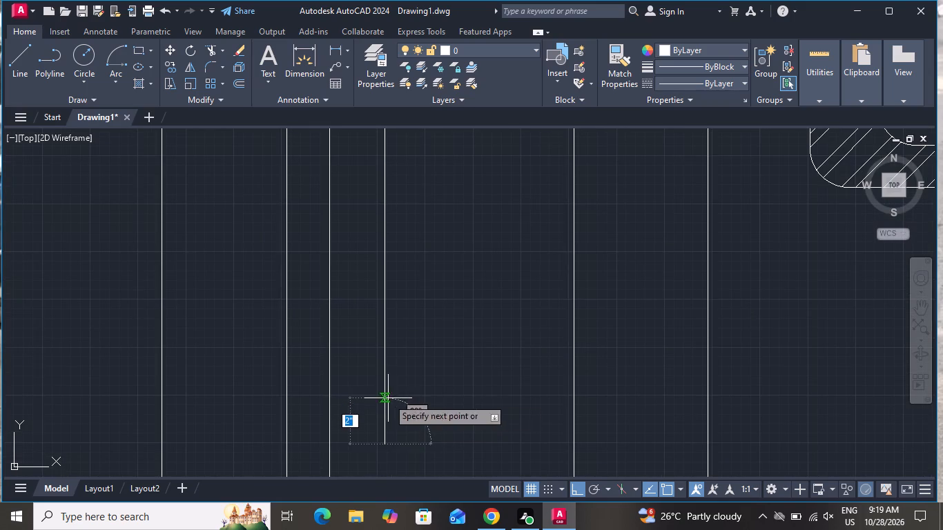
left_click(330, 380)
right_click(333, 380)
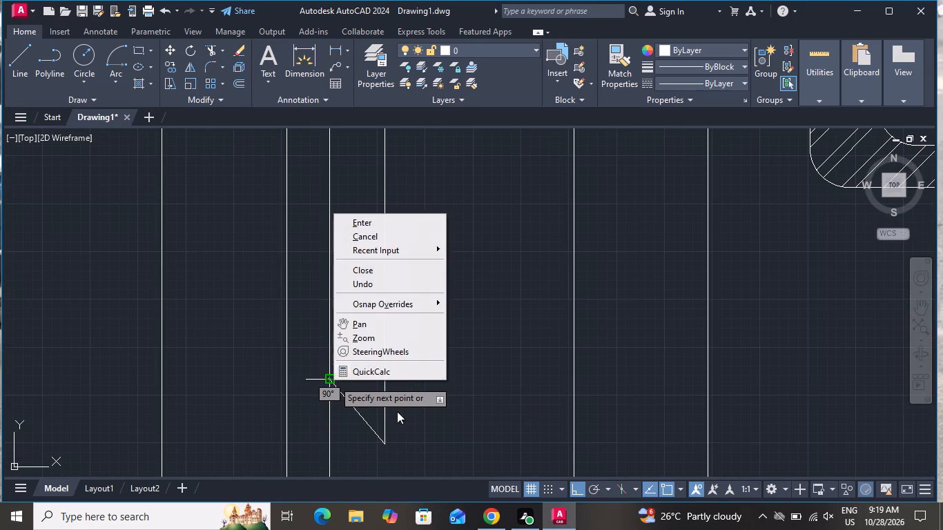
left_click(393, 236)
Move the TV screen and its back outline about 5" horizontally toward the kitchen wall, within the console.
scroll(416, 310, "down", 5)
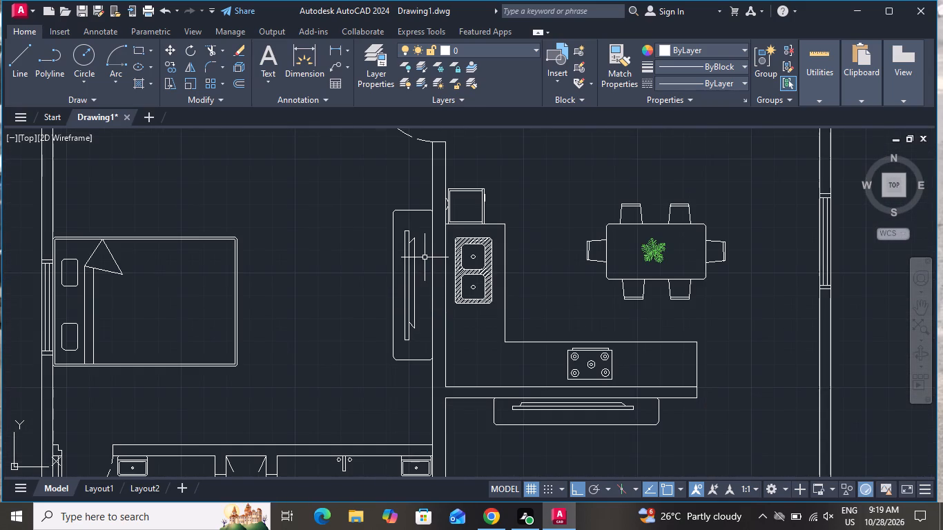
left_click(426, 230)
left_click(397, 347)
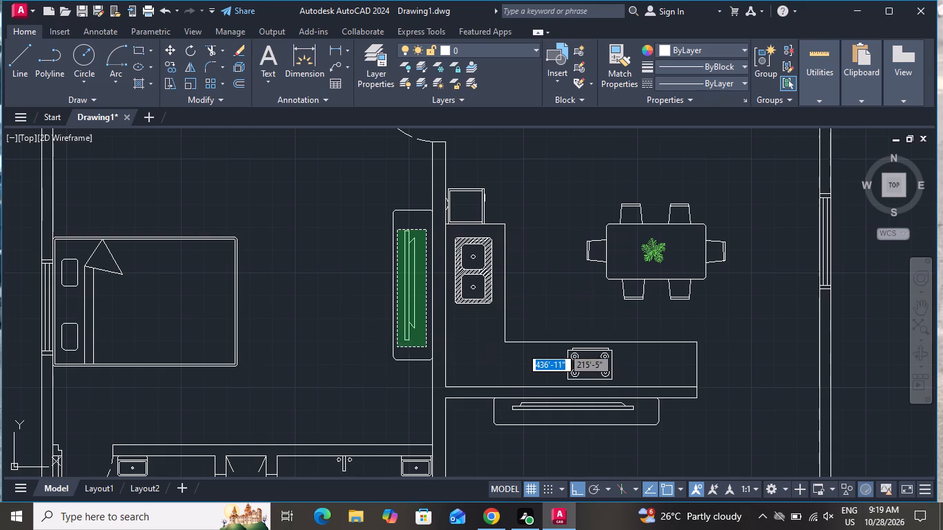
left_click(175, 47)
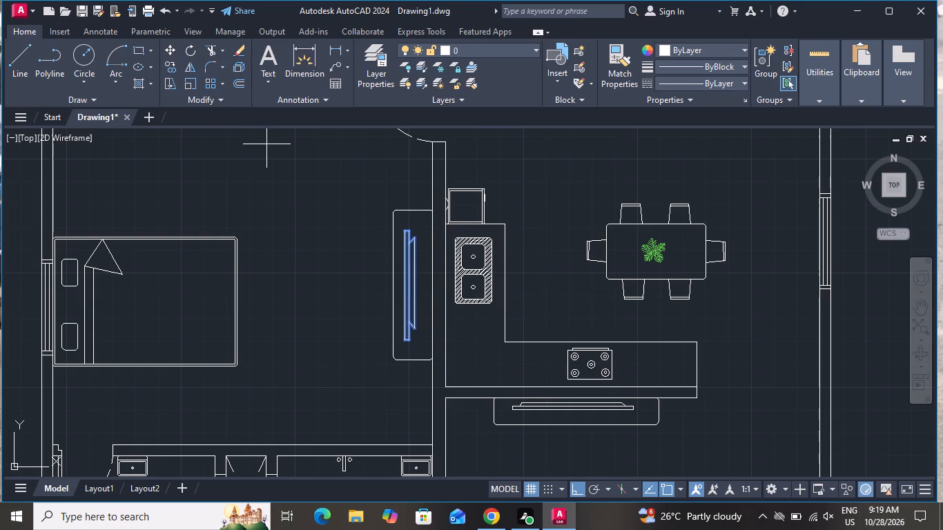
scroll(422, 313, "up", 2)
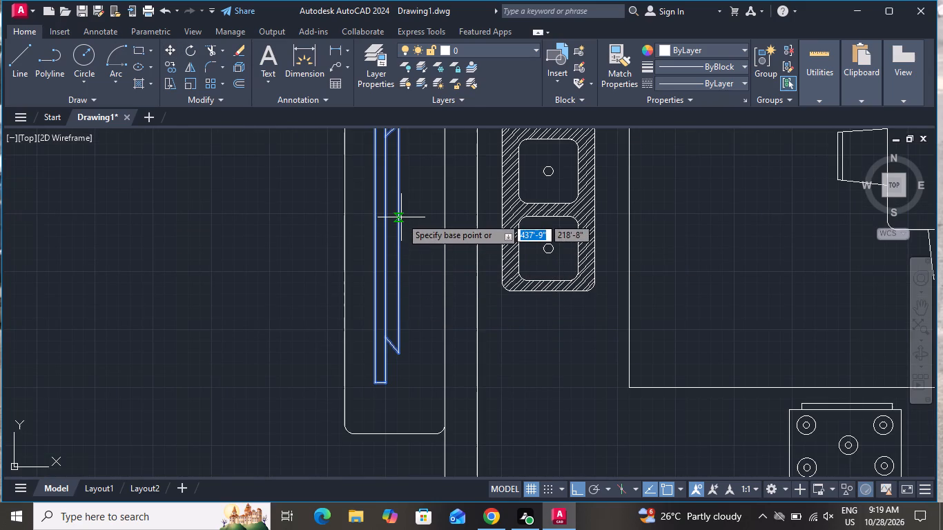
left_click(401, 217)
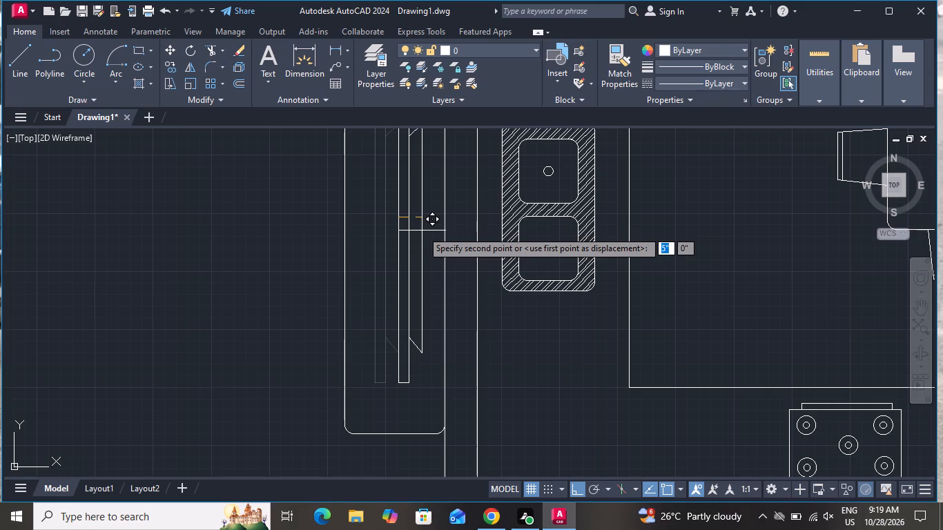
left_click(422, 230)
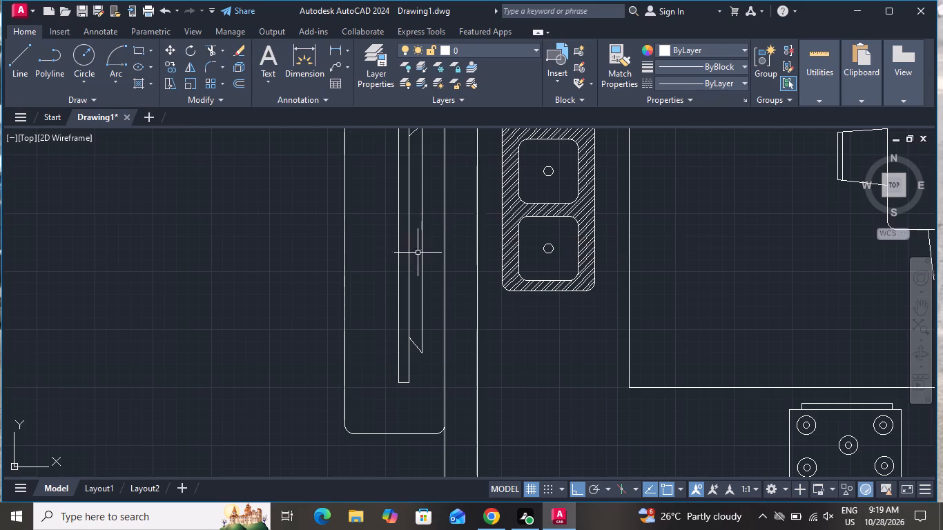
Draw a rounded-corner desk rectangle against the bedroom's upper wall, directly below the hatched desk of the adjoining room.
scroll(416, 262, "down", 1)
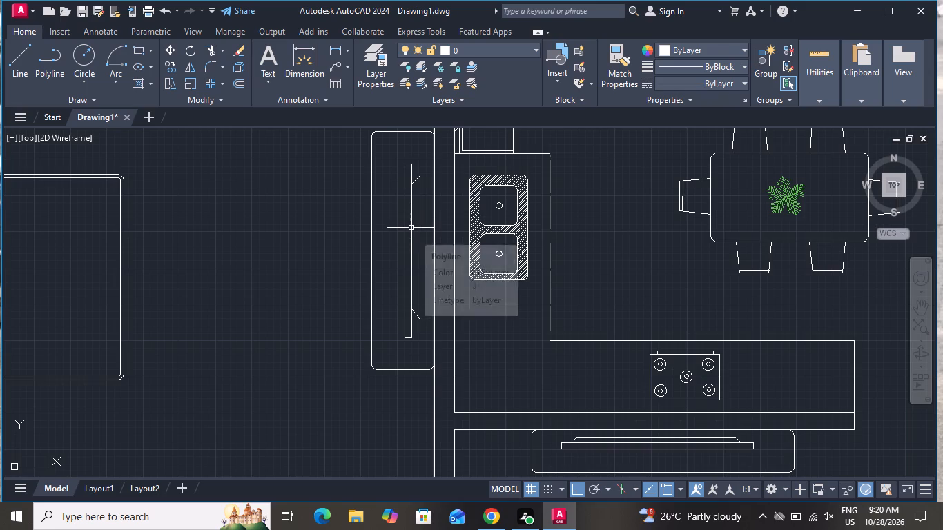
scroll(392, 264, "down", 2)
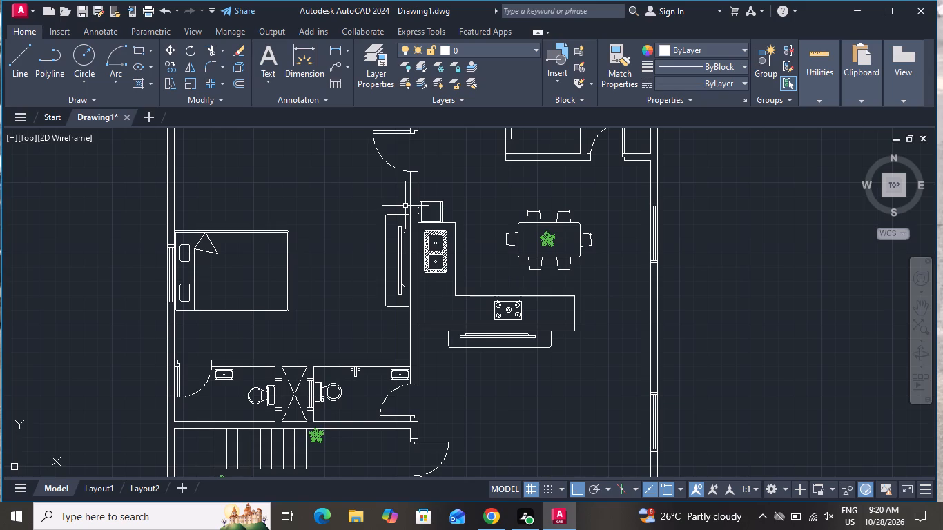
scroll(409, 213, "down", 1)
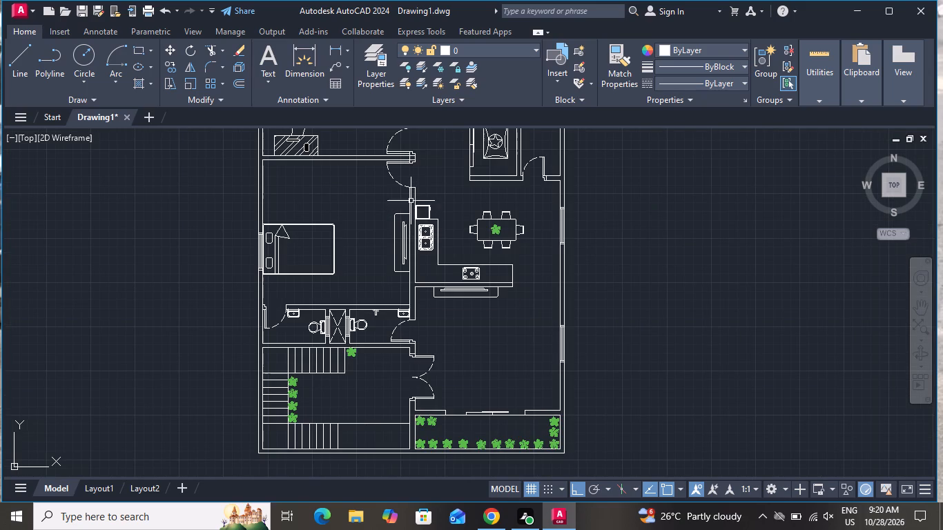
scroll(411, 188, "down", 1)
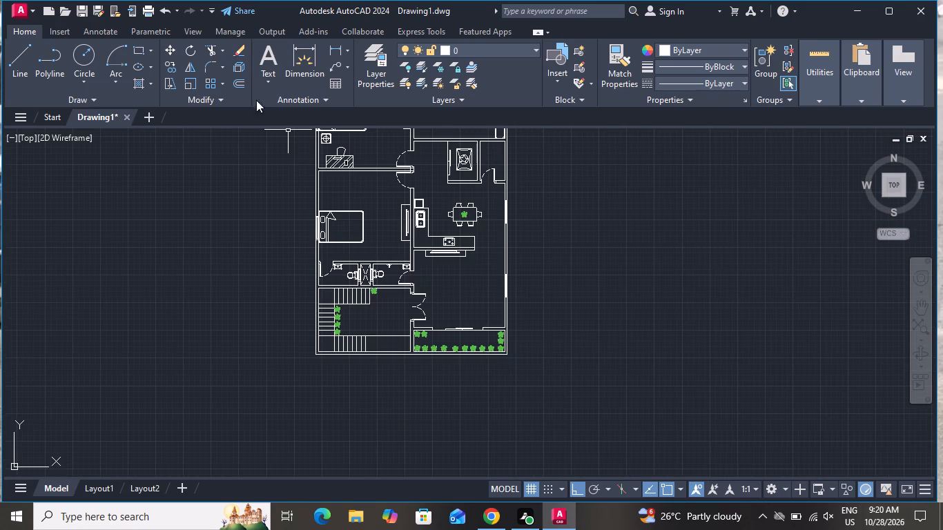
scroll(357, 144, "up", 2)
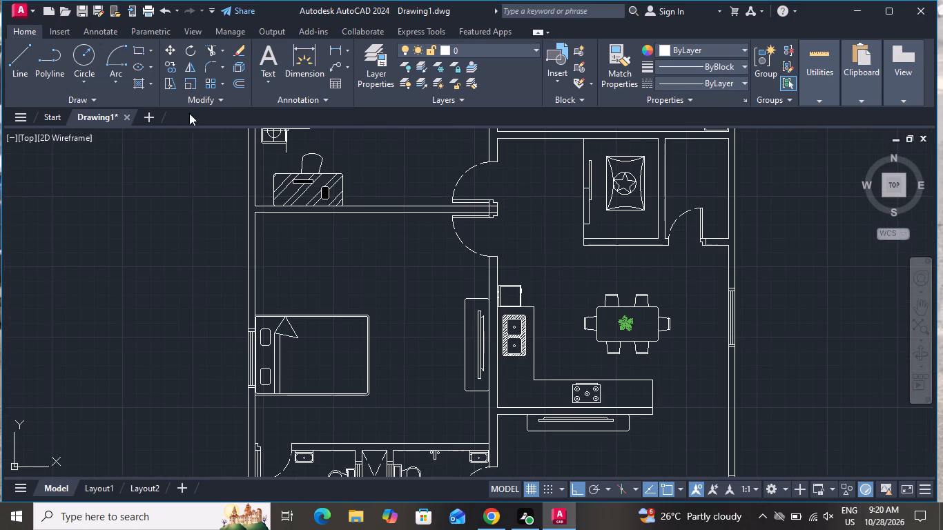
left_click(146, 50)
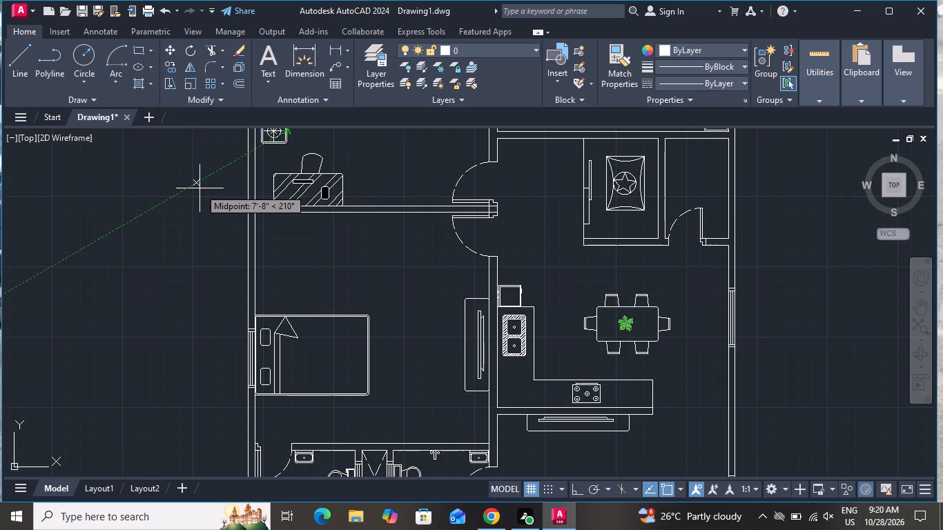
scroll(241, 236, "down", 1)
scroll(269, 213, "up", 3)
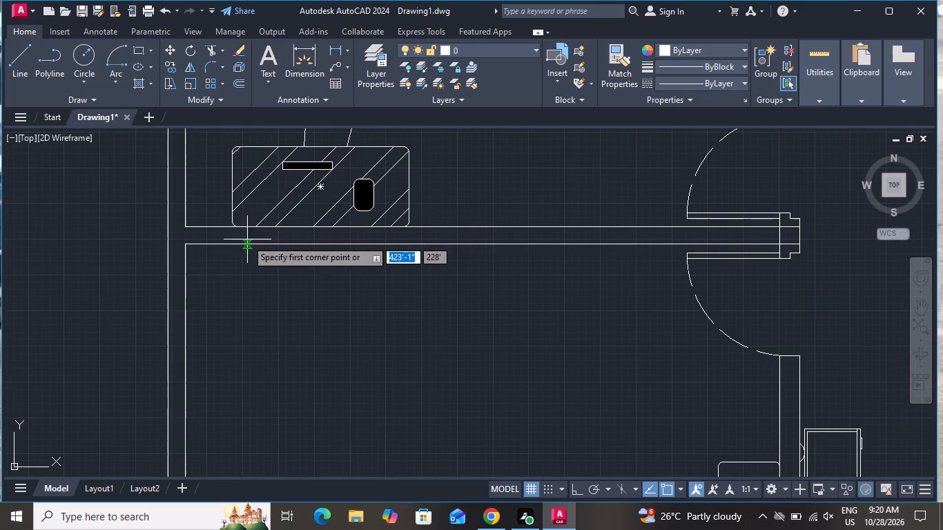
left_click(237, 245)
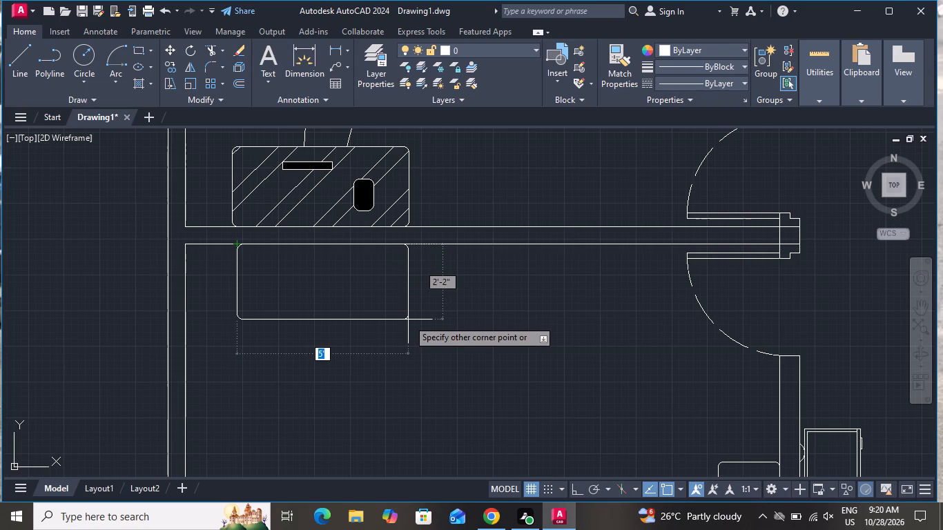
Hatch the new desk and the adjoining room's desk above it with the ANSI32 pattern.
left_click(143, 86)
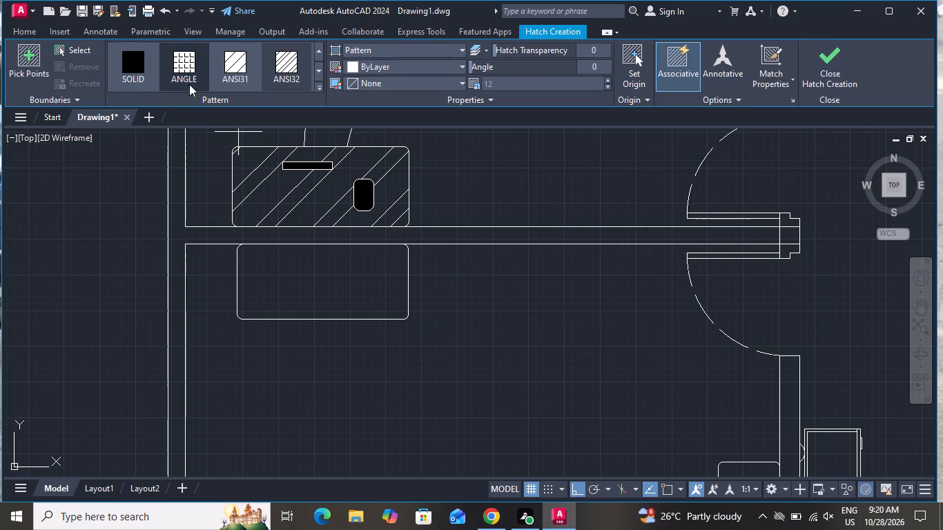
left_click(287, 62)
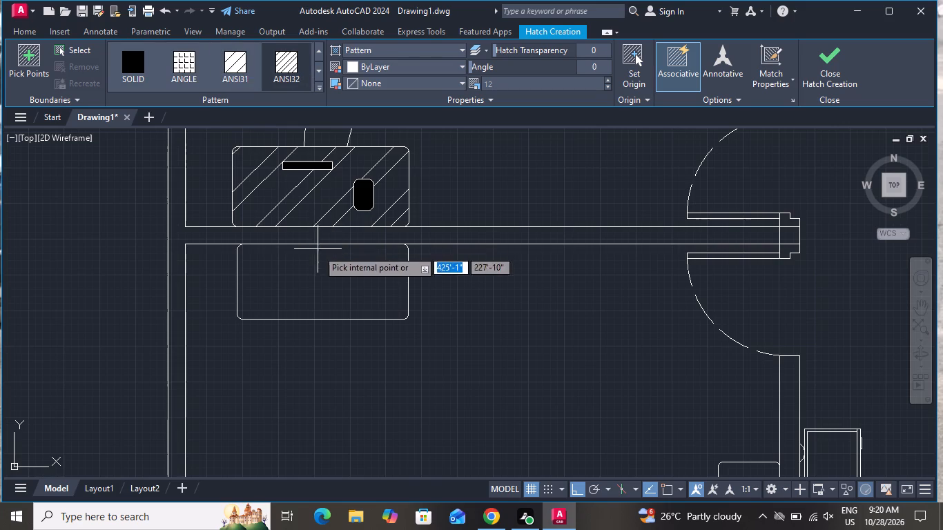
left_click(317, 255)
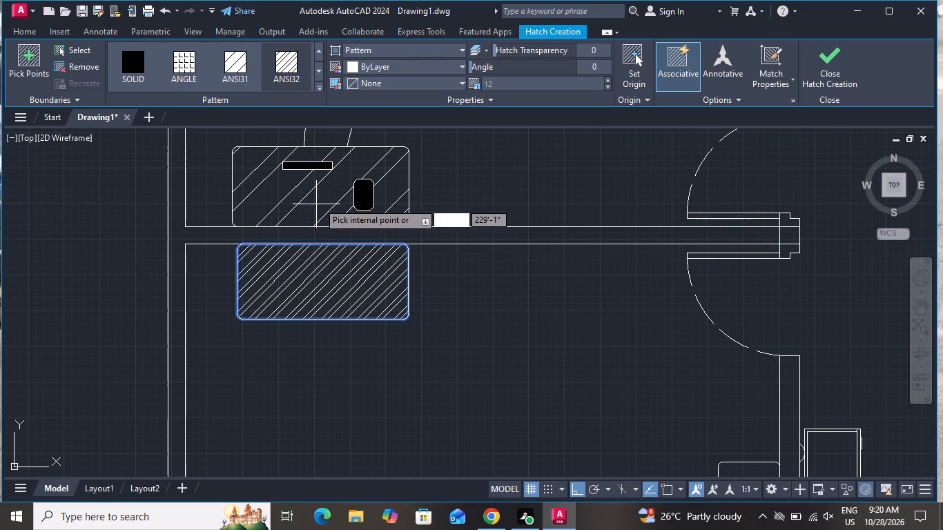
left_click(318, 202)
right_click(152, 284)
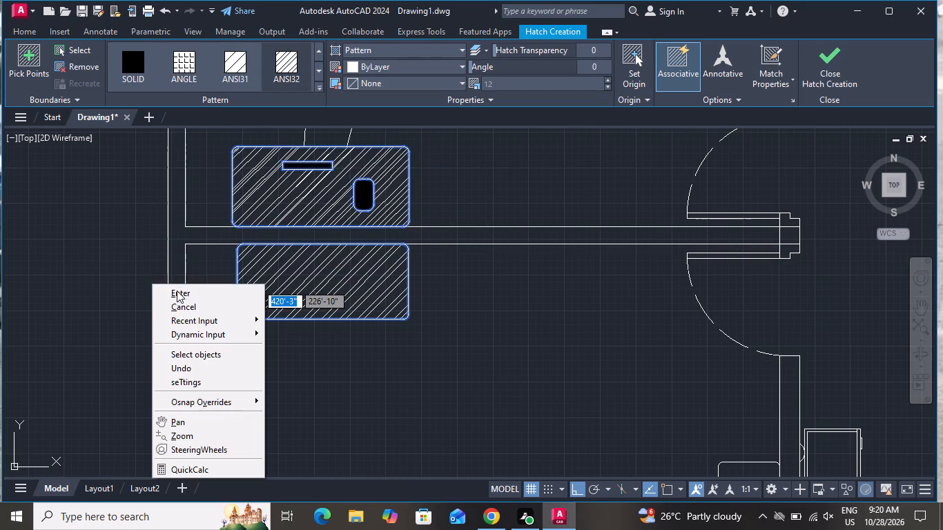
left_click(181, 307)
Draw a rounded-corner chair seat about 1'-6" wide just below the new hatched desk.
scroll(220, 317, "down", 2)
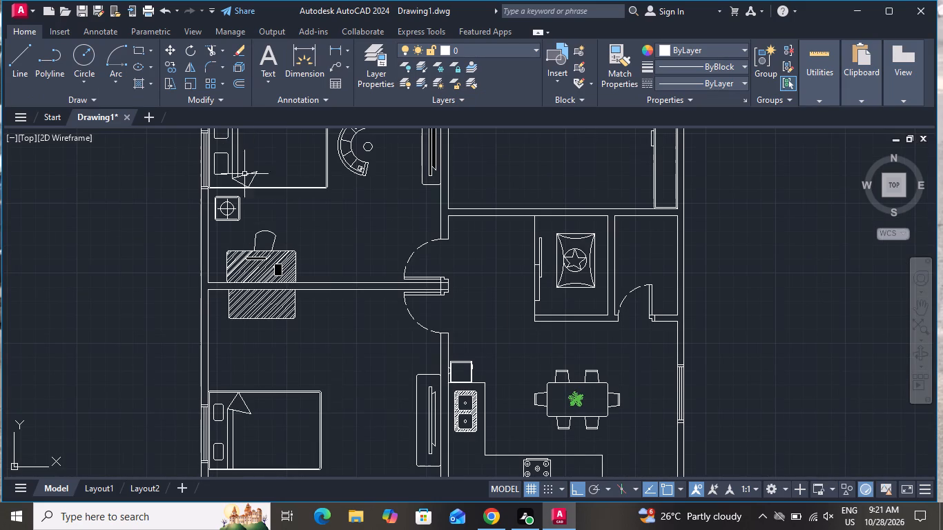
left_click(136, 50)
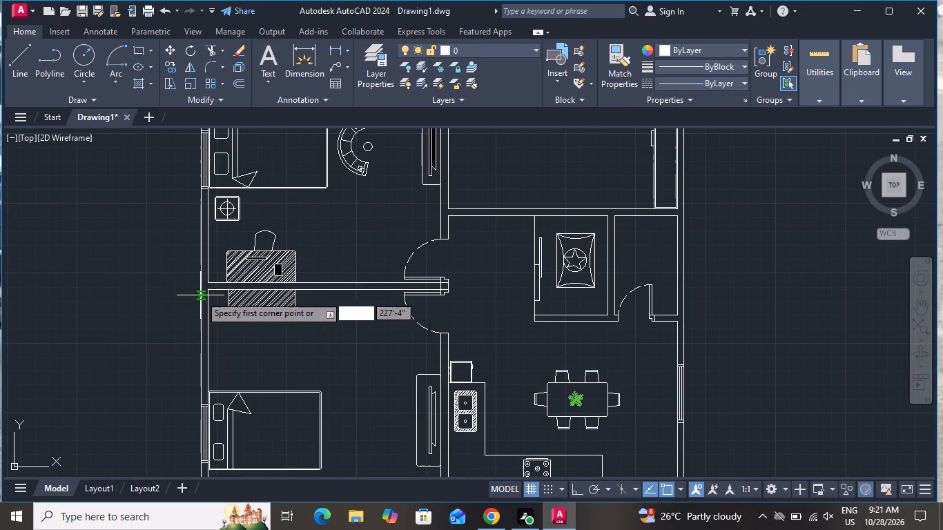
scroll(237, 319, "up", 3)
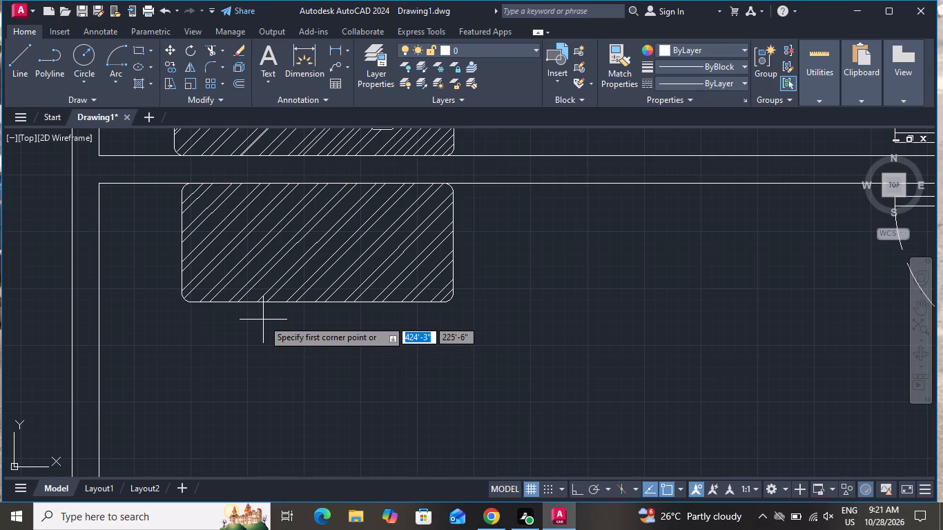
left_click(265, 319)
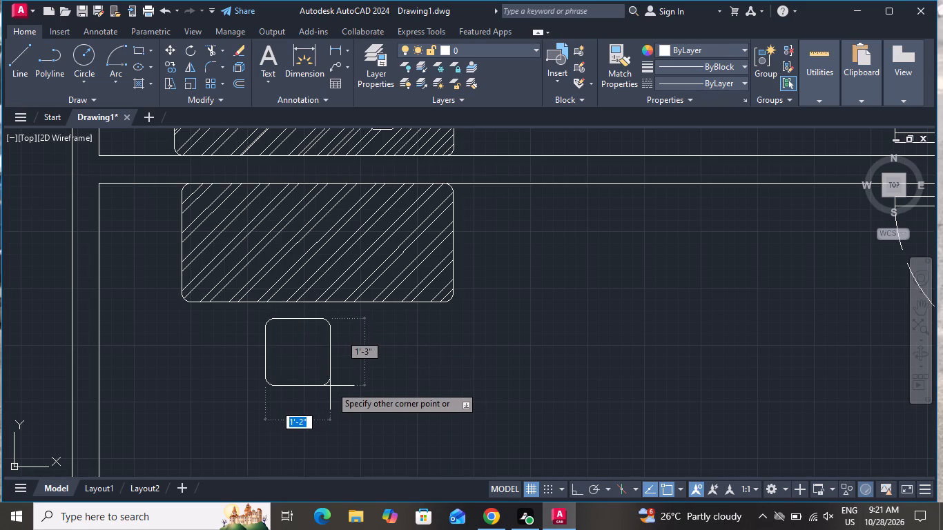
left_click(345, 402)
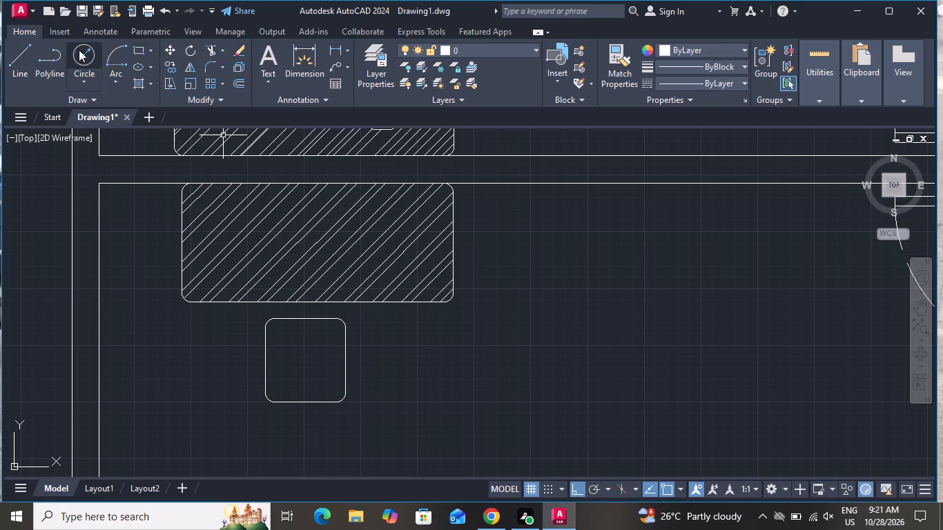
Draw a horizontal backrest line about 1'-6" long across the chair, between its side edges near the bottom.
left_click(15, 55)
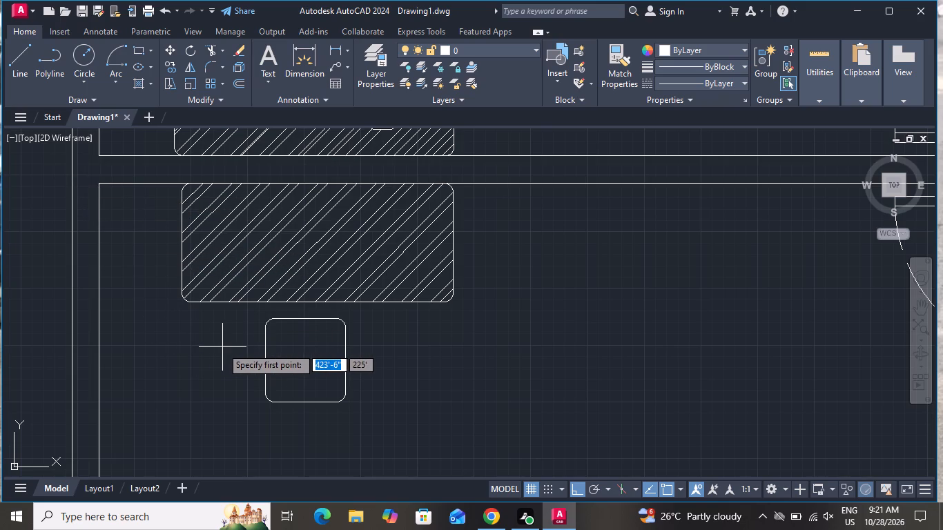
scroll(251, 393, "up", 2)
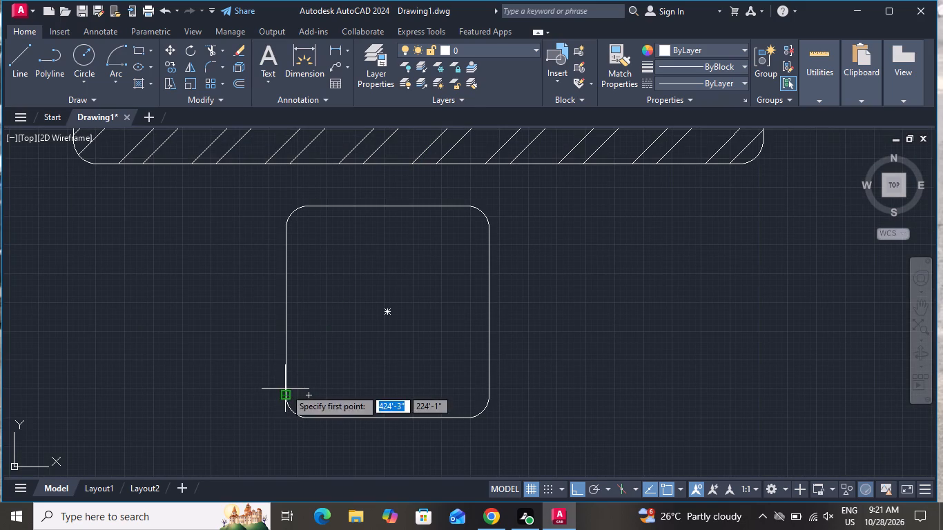
left_click(285, 389)
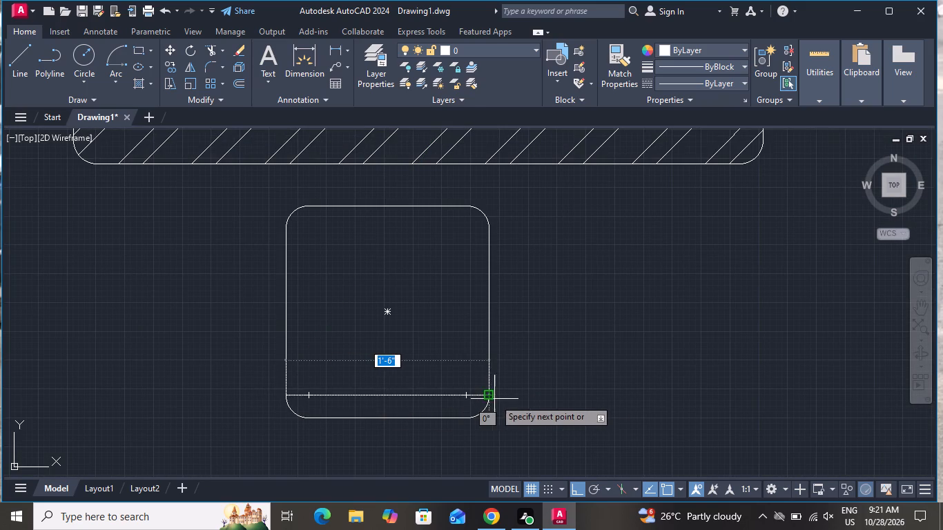
left_click(489, 395)
right_click(488, 389)
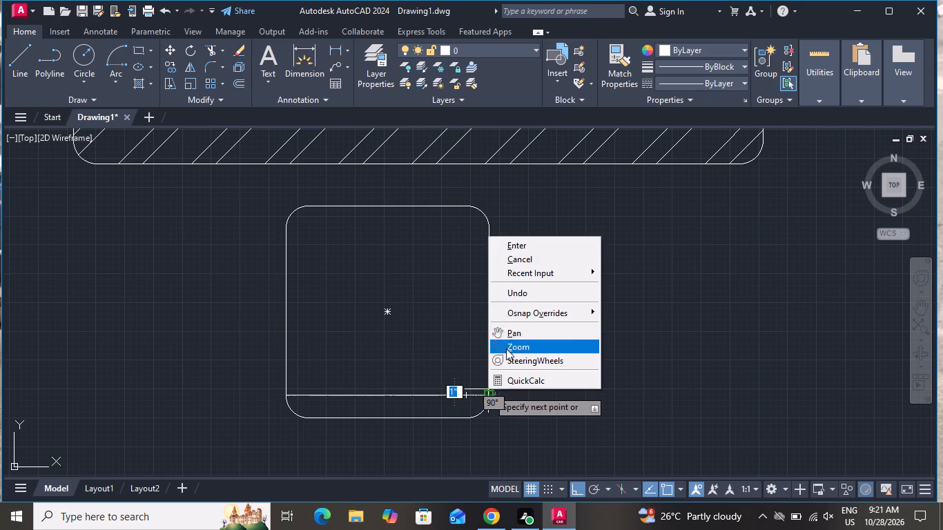
left_click(525, 257)
Draw a rounded-corner cabinet rectangle about 12' long along the bedroom's bathroom wall, starting from the corner with the kitchen-side wall.
scroll(482, 288, "down", 2)
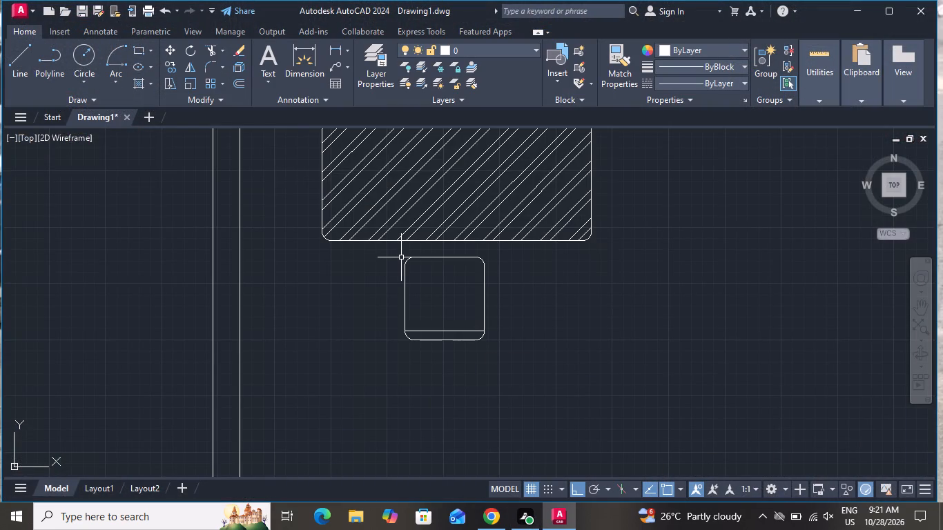
scroll(590, 434, "down", 3)
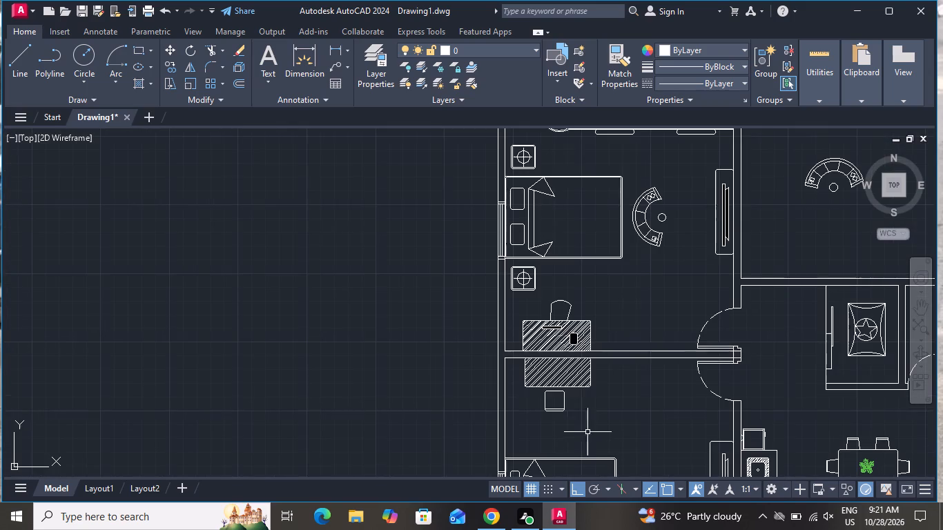
scroll(539, 361, "down", 2)
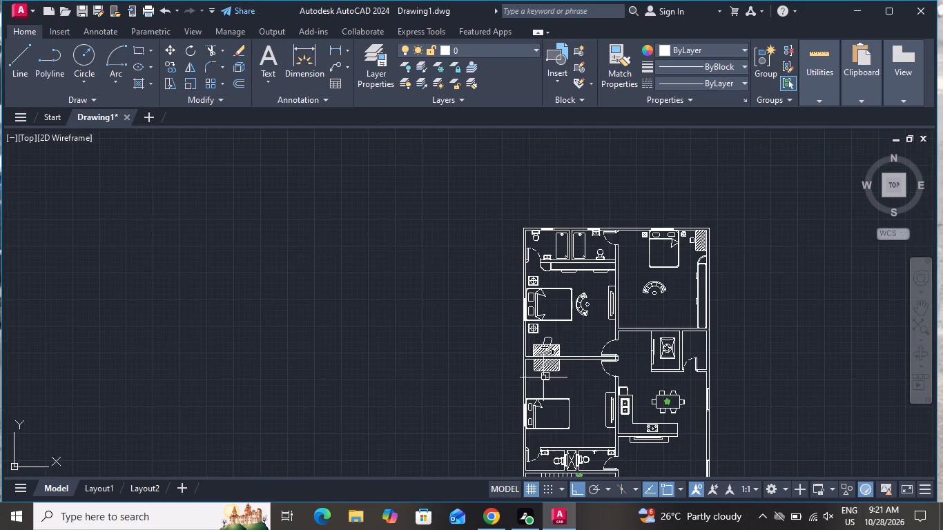
scroll(574, 469, "up", 2)
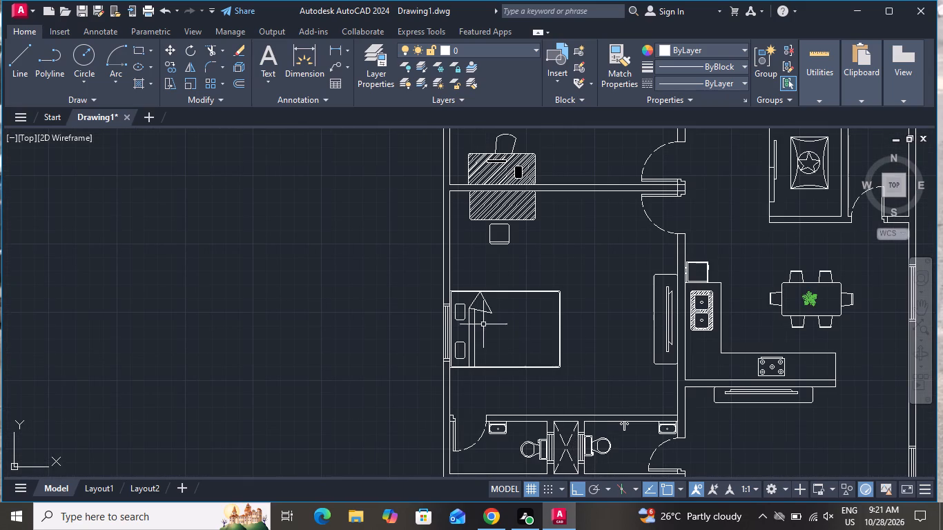
left_click(139, 51)
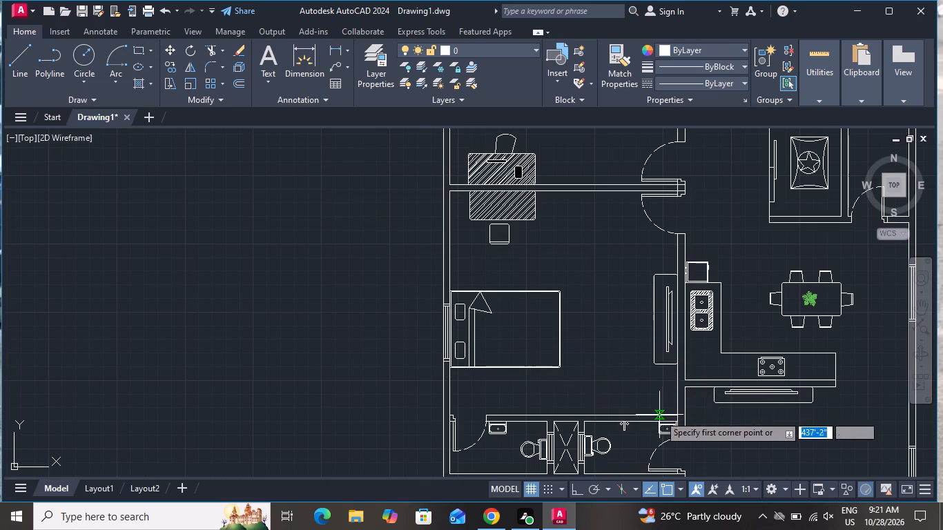
scroll(660, 415, "up", 1)
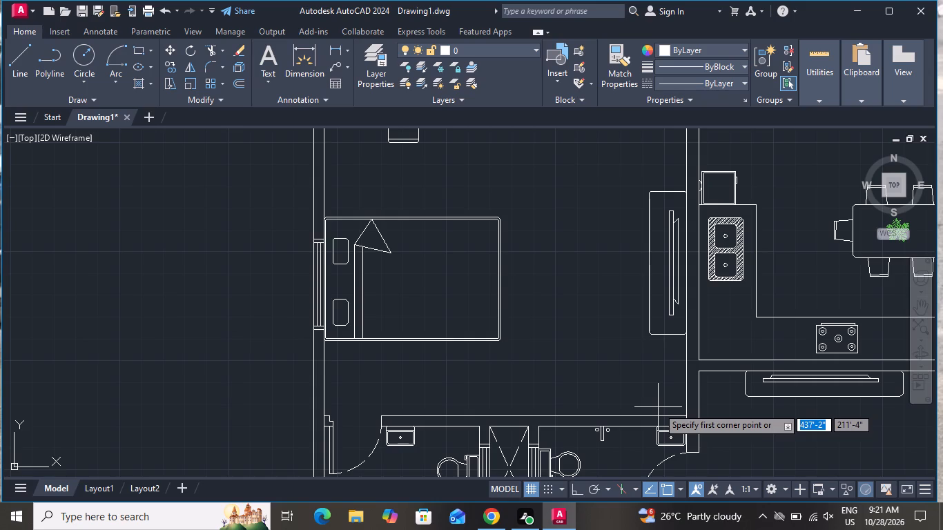
scroll(657, 408, "up", 2)
scroll(657, 408, "down", 1)
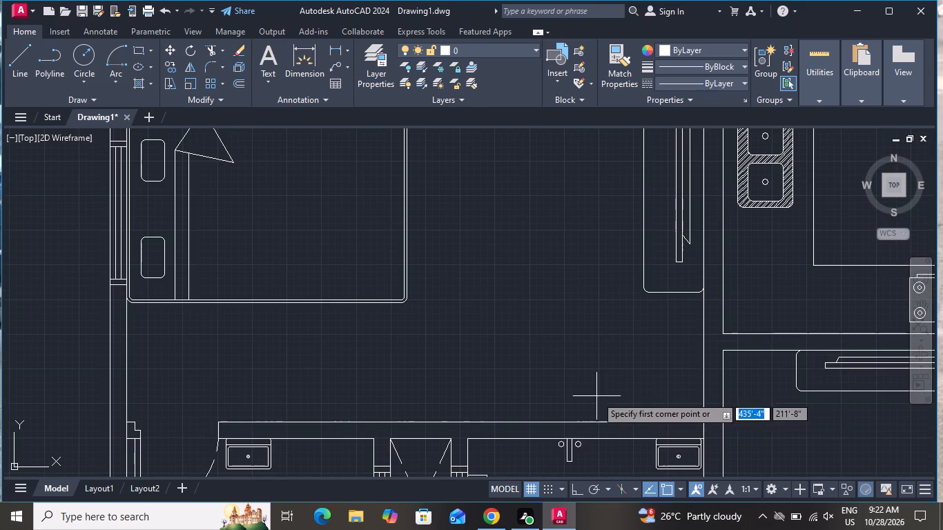
left_click(701, 420)
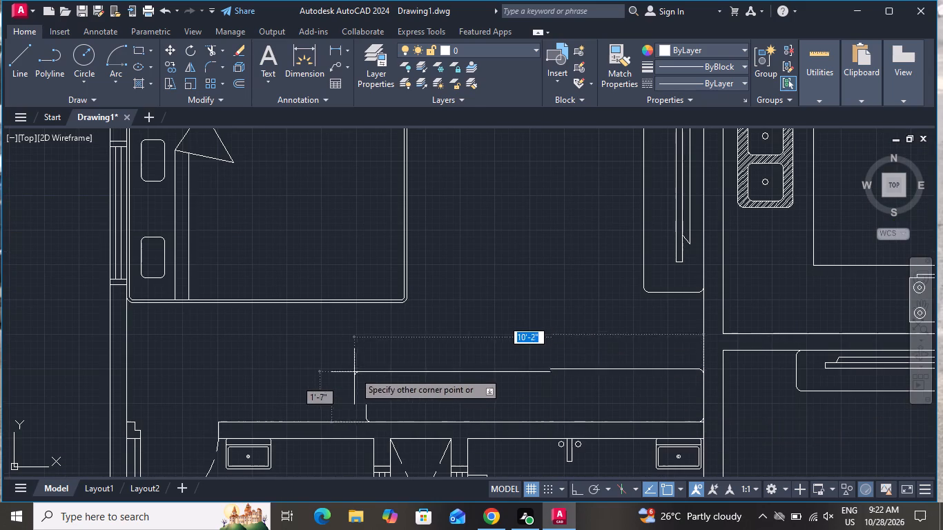
left_click(303, 371)
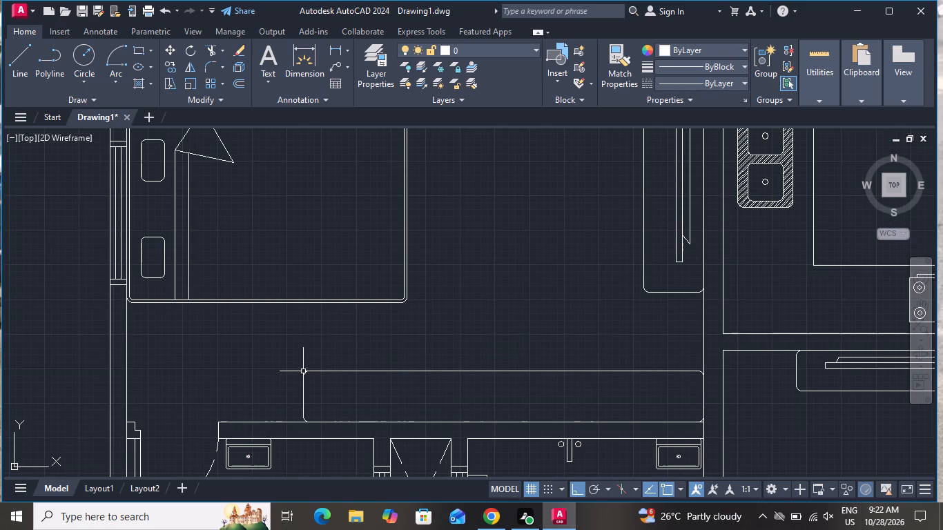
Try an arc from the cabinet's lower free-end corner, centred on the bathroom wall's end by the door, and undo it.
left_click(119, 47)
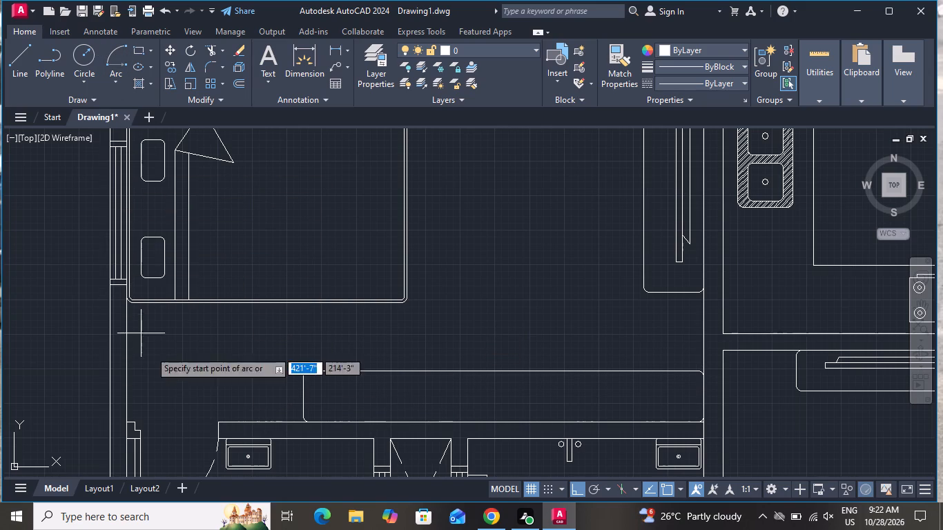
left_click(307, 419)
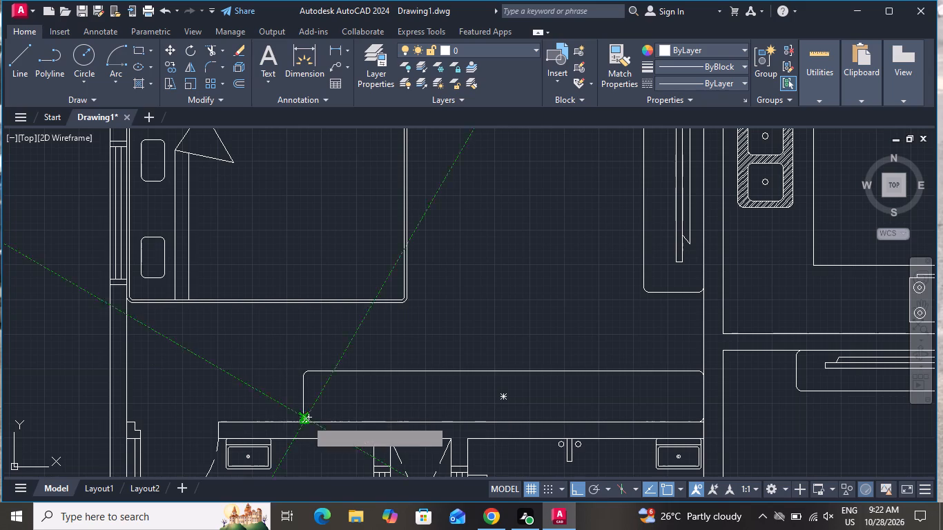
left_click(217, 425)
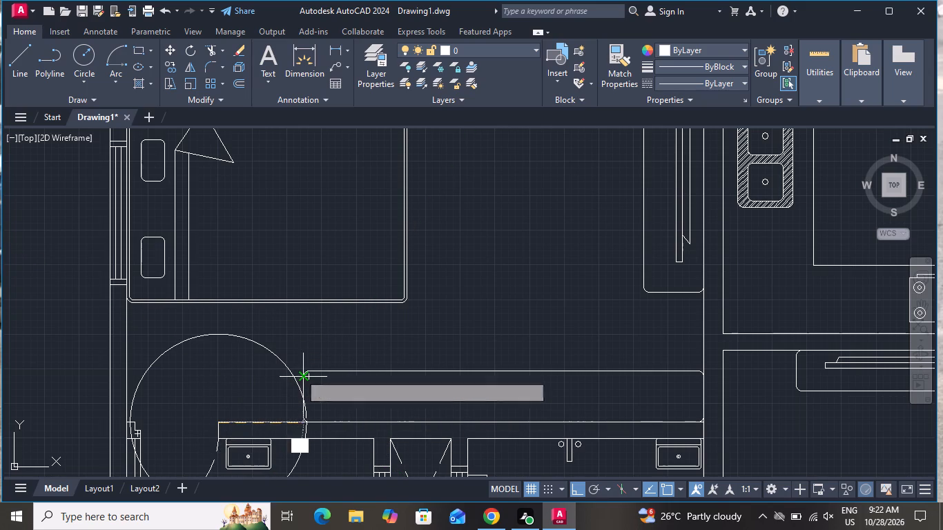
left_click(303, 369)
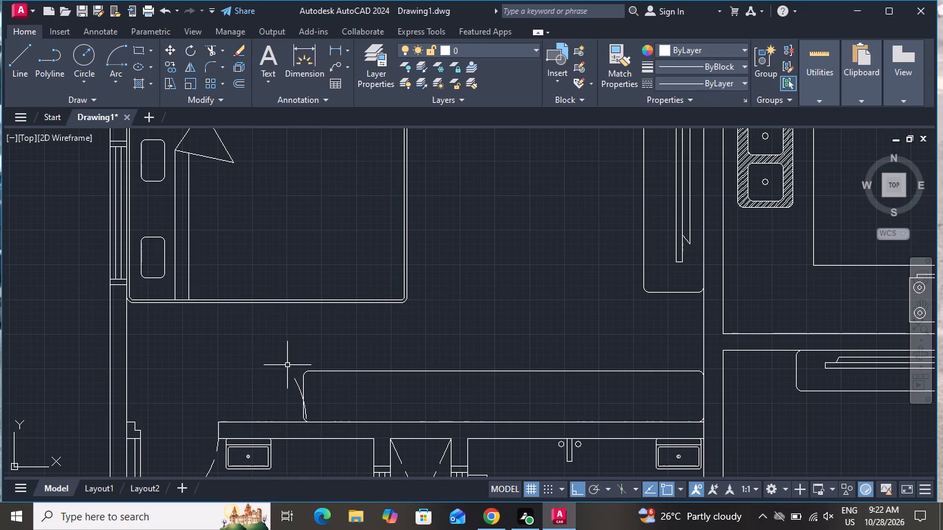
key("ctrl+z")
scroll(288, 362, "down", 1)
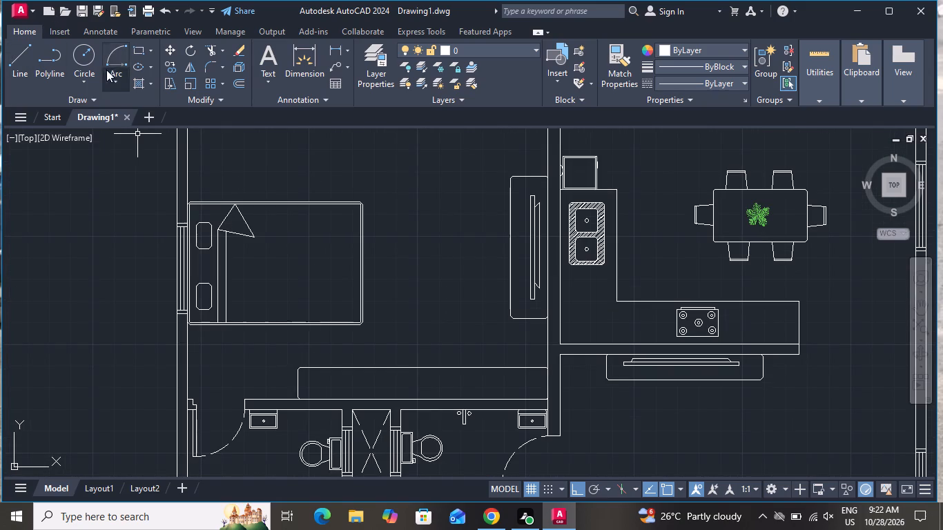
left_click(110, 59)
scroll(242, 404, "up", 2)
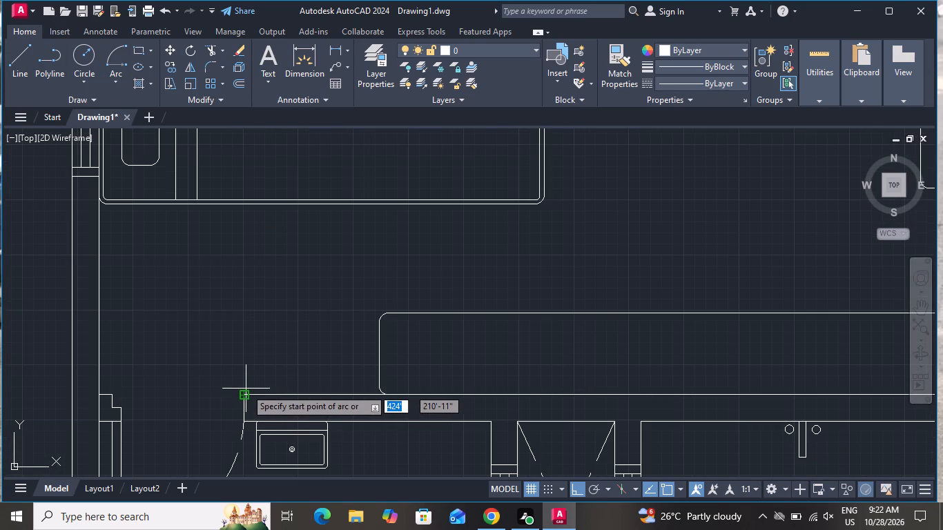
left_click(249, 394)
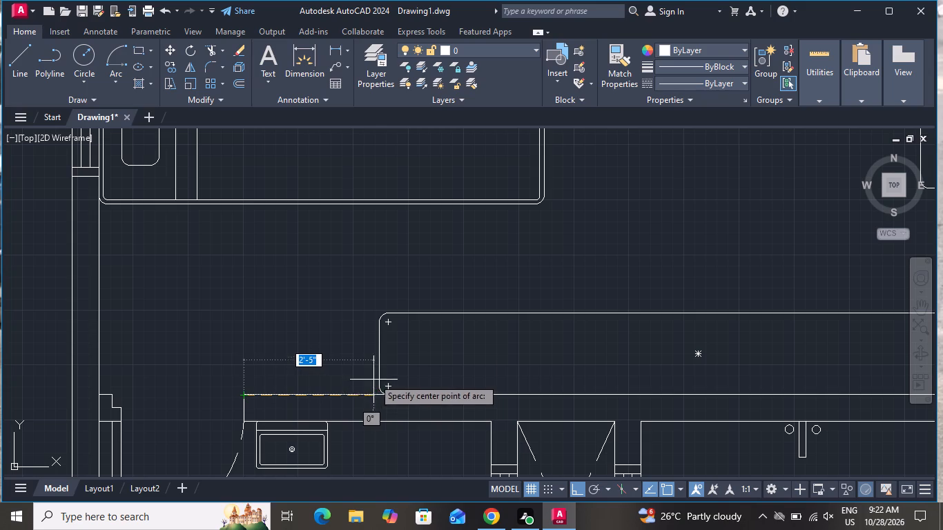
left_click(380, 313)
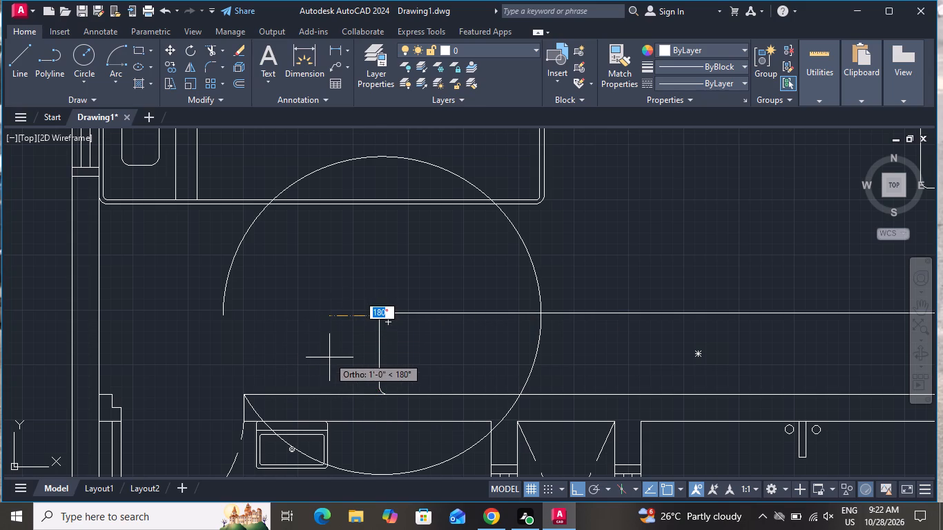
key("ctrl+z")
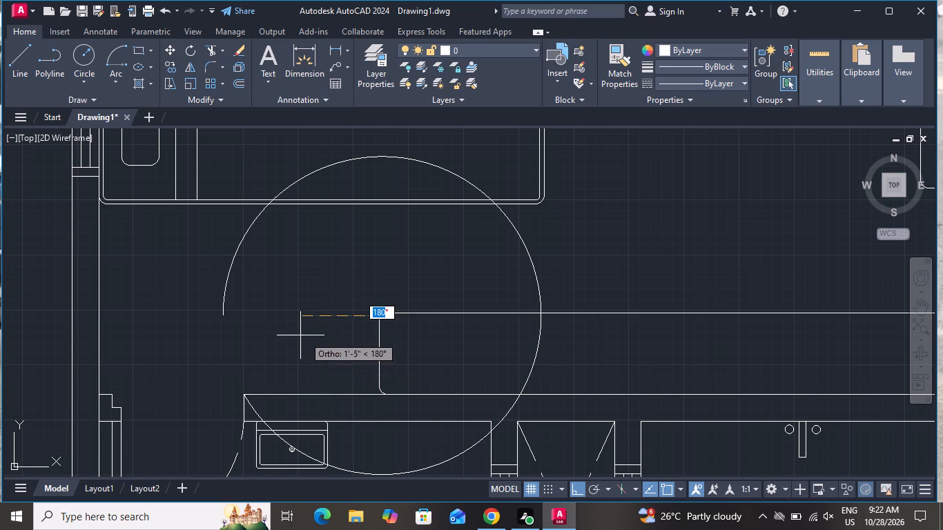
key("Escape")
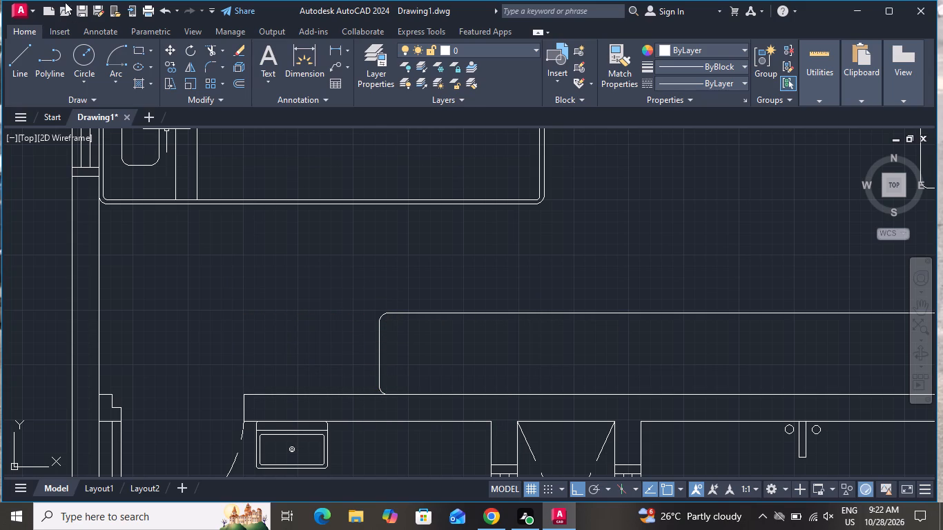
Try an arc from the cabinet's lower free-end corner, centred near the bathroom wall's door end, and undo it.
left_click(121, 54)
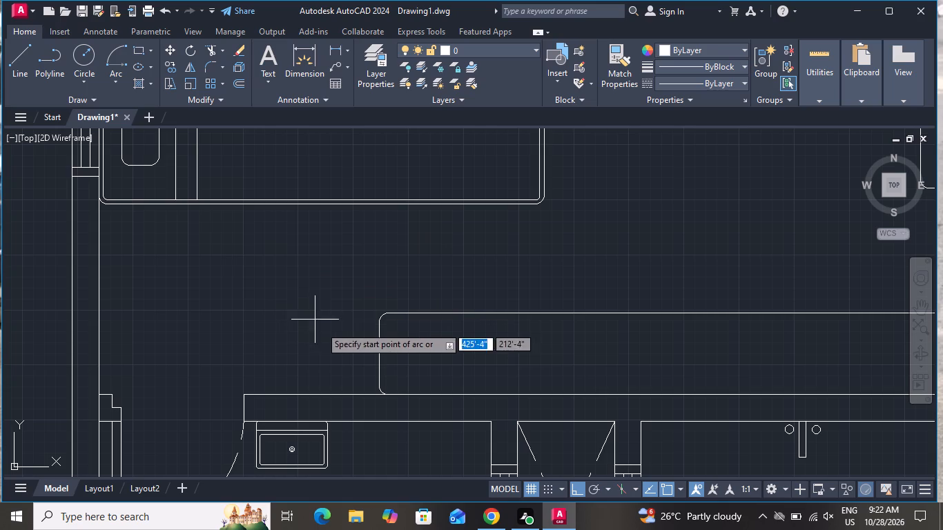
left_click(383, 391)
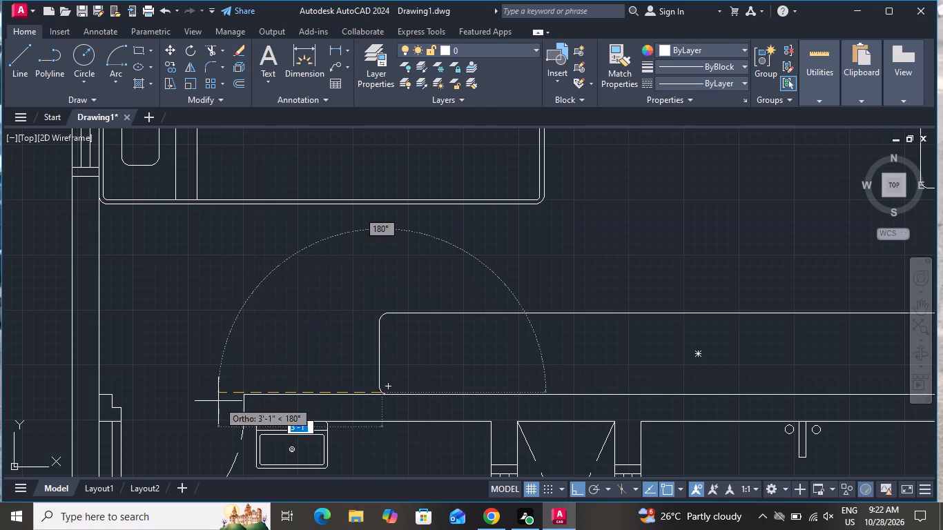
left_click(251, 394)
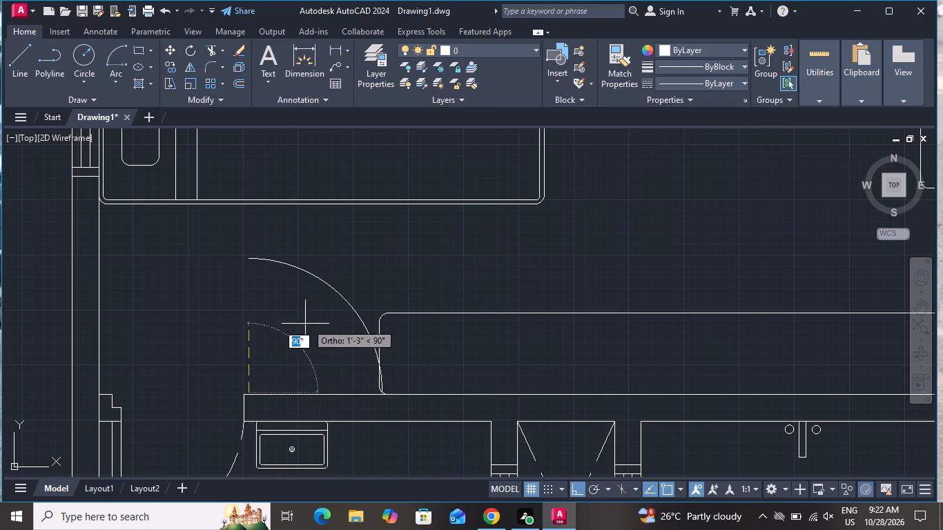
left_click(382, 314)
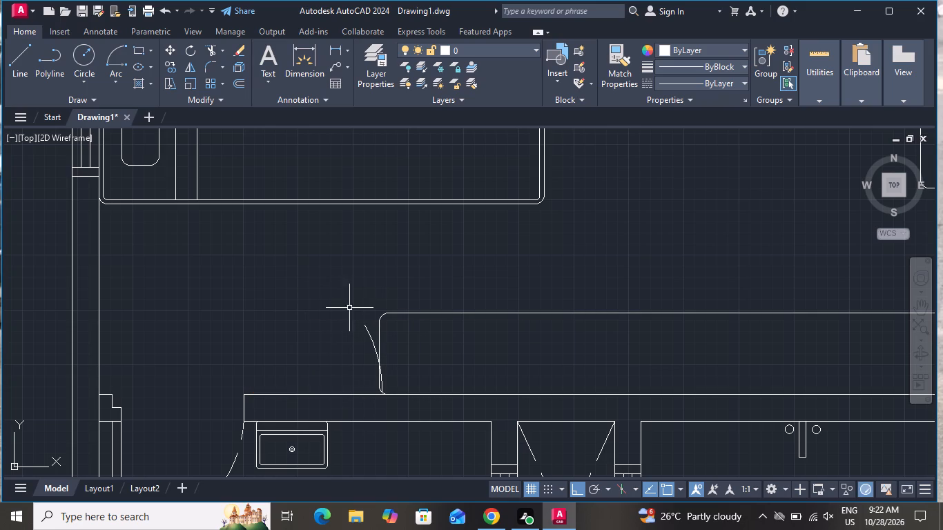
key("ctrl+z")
Draw a three-point arc from the bathroom wall's door end through the cabinet's upper free-end corner into the shaft between the bathrooms.
left_click(122, 86)
left_click(130, 110)
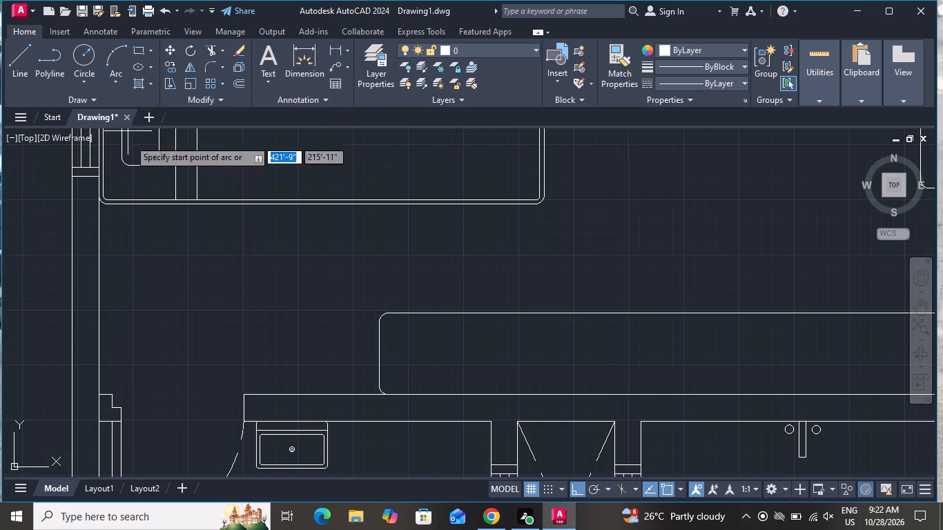
scroll(246, 387, "up", 1)
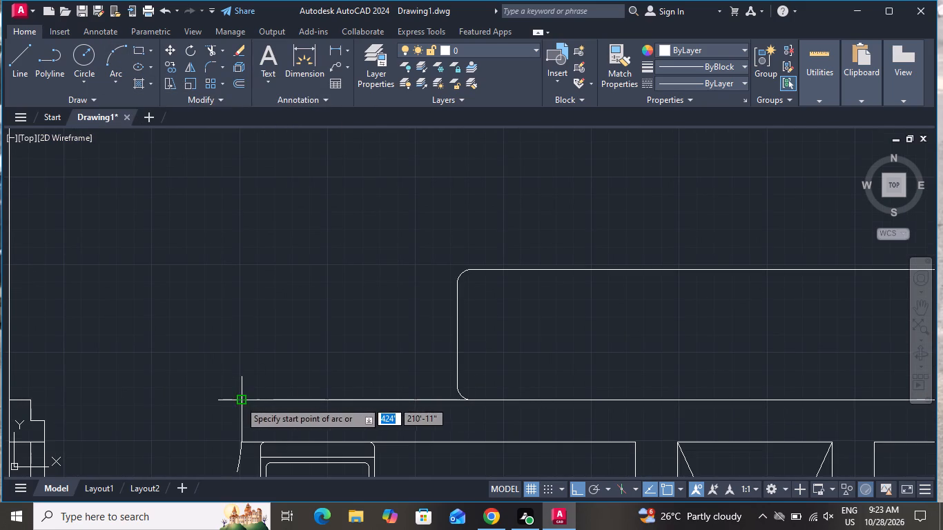
left_click(240, 401)
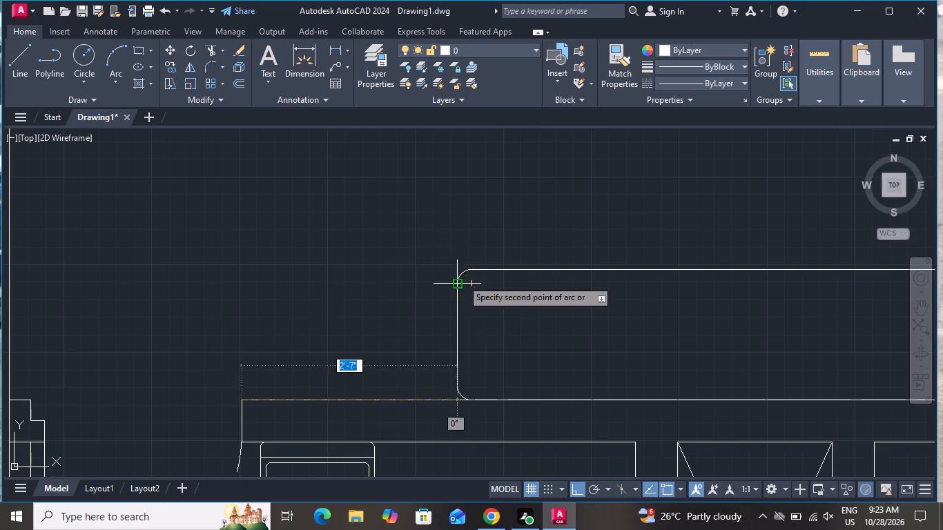
left_click(458, 273)
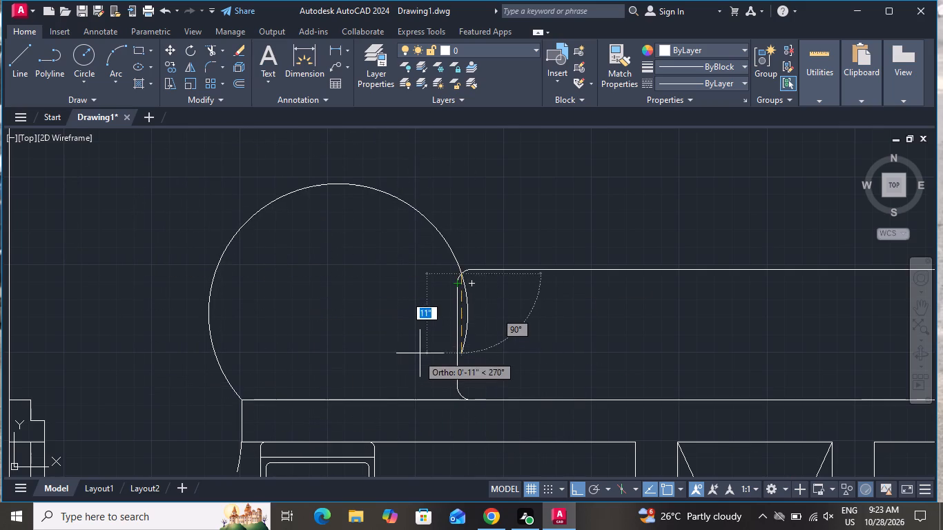
scroll(532, 369, "down", 3)
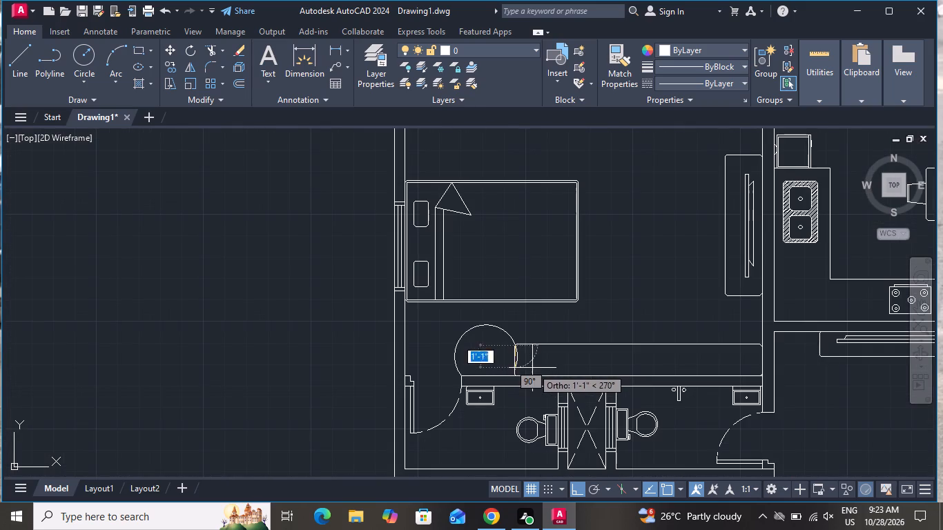
left_click(582, 420)
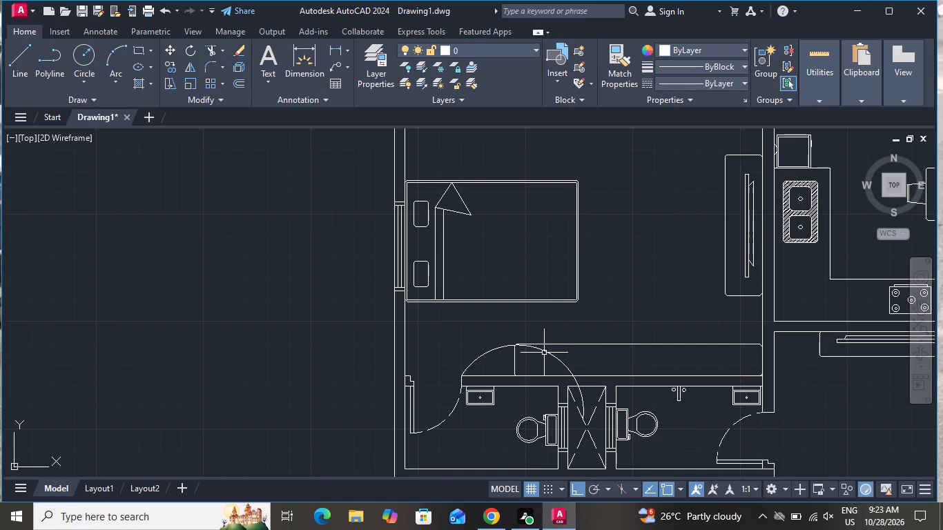
Trim away the arc beyond the cabinet's upper free-end corner, inside the cabinet, across the bathroom wall and in the shaft.
left_click(213, 49)
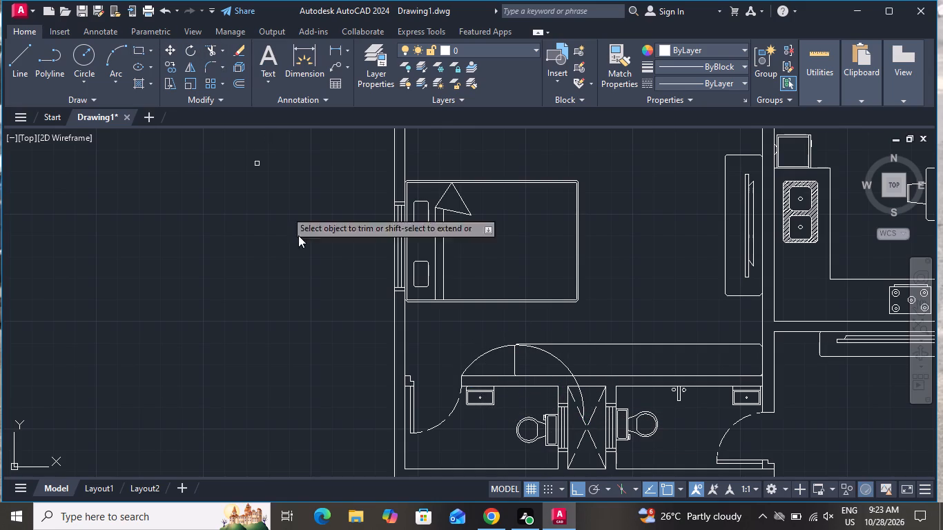
scroll(595, 360, "up", 3)
left_click(512, 335)
left_click(445, 350)
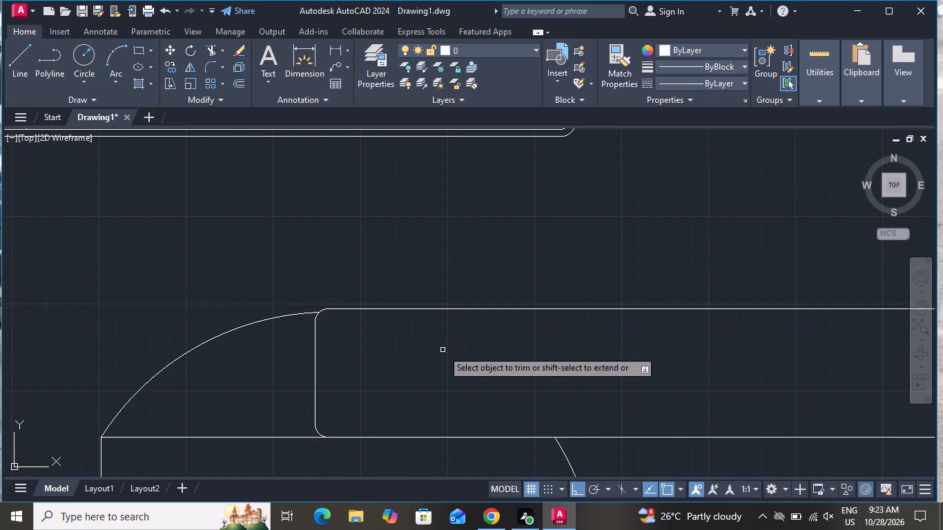
scroll(385, 268, "down", 1)
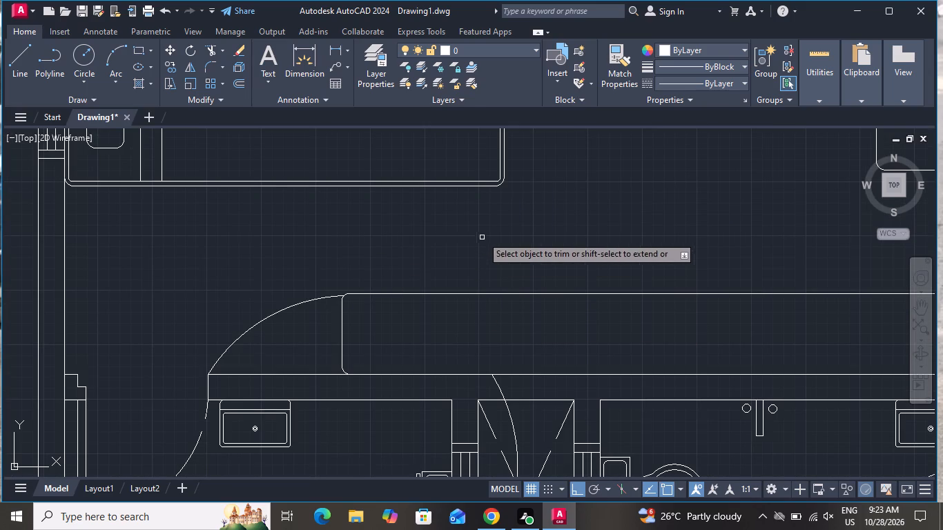
scroll(518, 412, "up", 2)
left_click(518, 401)
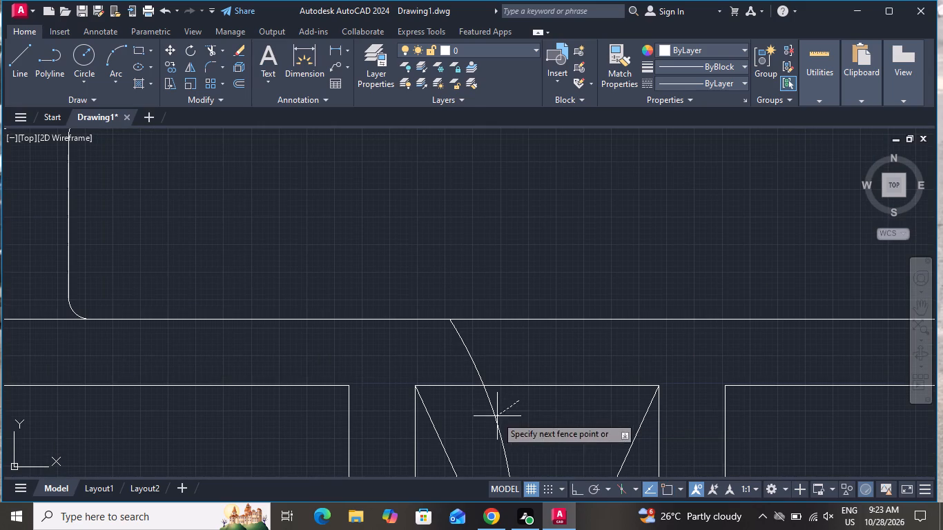
left_click(492, 419)
left_click(490, 357)
left_click(456, 358)
scroll(502, 300, "down", 5)
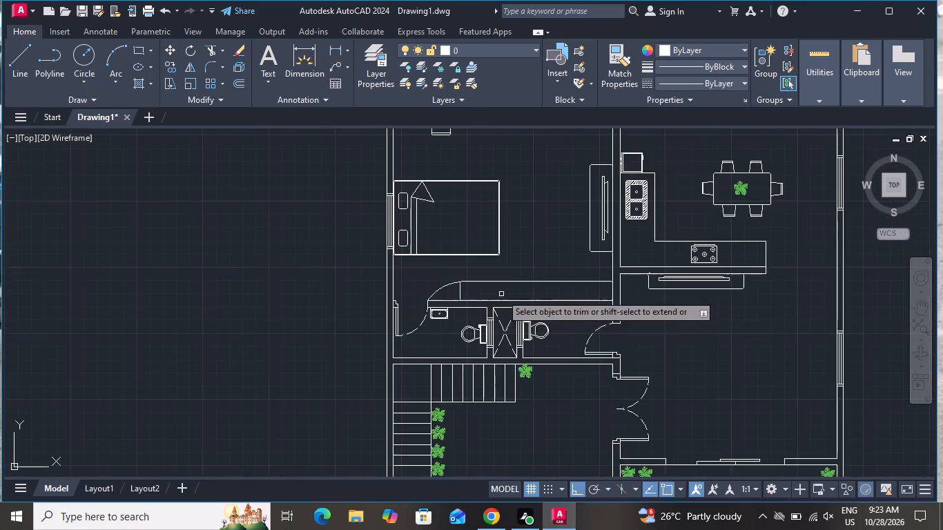
scroll(500, 349, "up", 2)
scroll(501, 349, "down", 2)
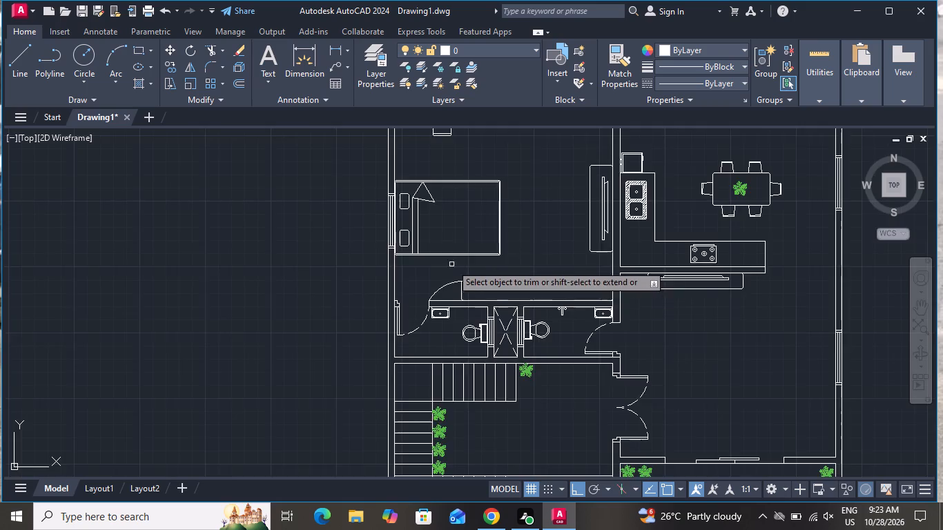
scroll(451, 264, "up", 2)
right_click(382, 316)
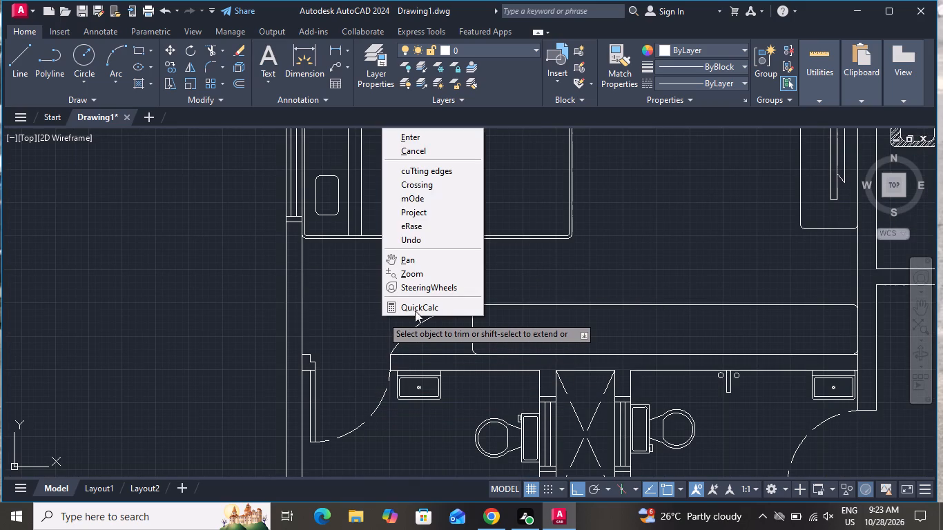
left_click(409, 148)
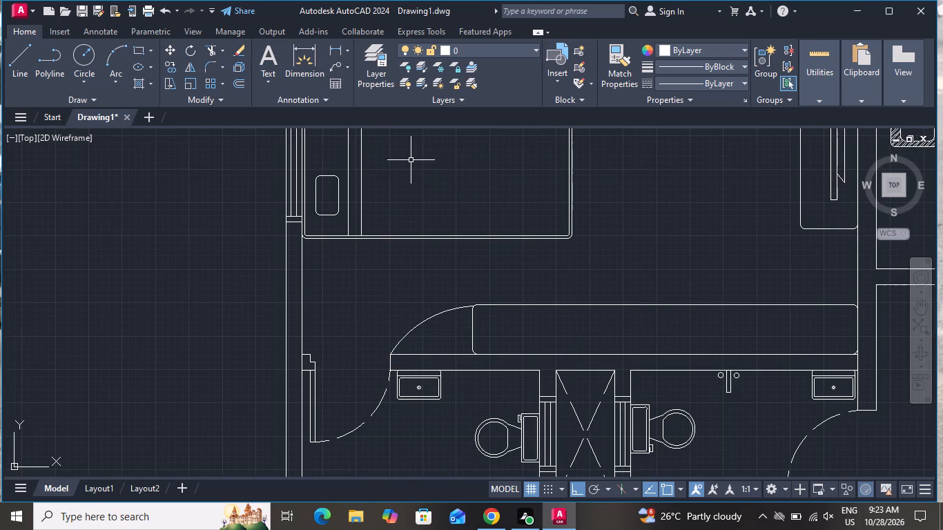
Offset the cabinet's end arc and its rounded rectangle 1" inward.
key("o")
key("space")
key("1")
key("shift+quotedbl")
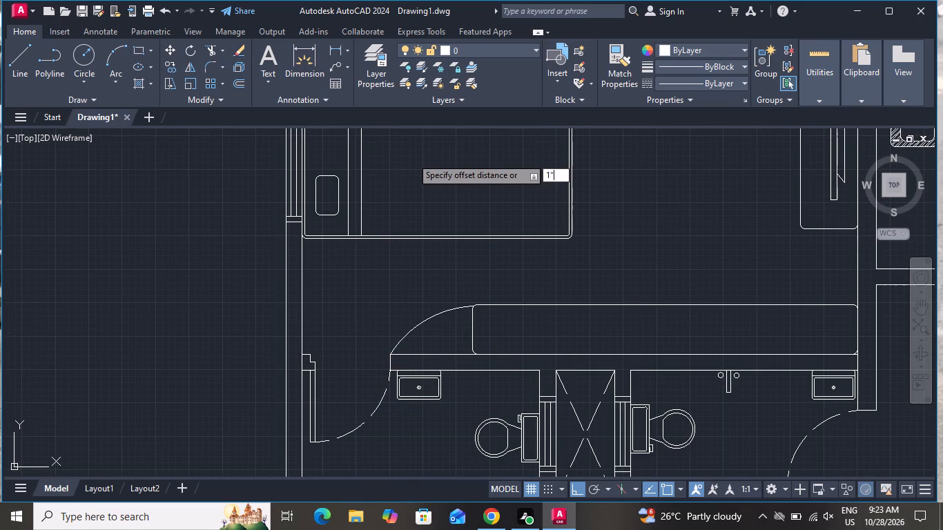
key("Return")
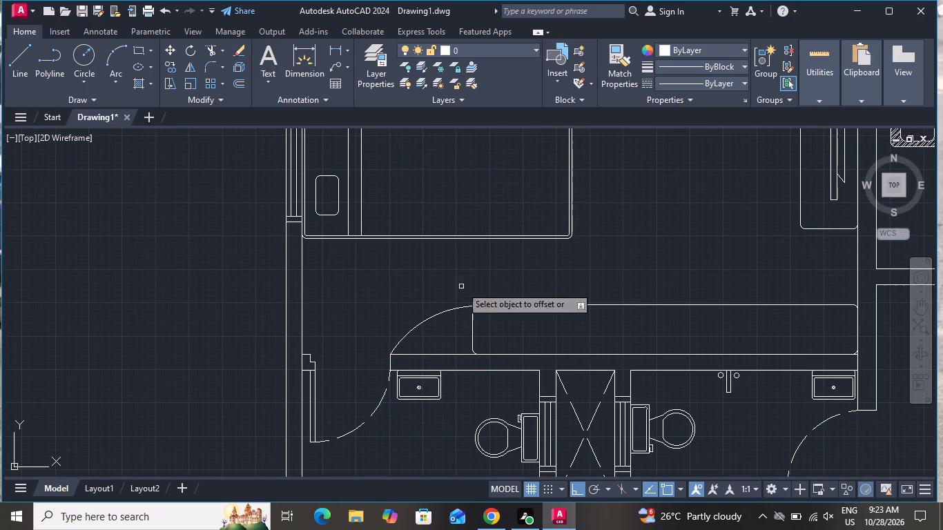
scroll(463, 319, "up", 2)
left_click(447, 292)
left_click(465, 317)
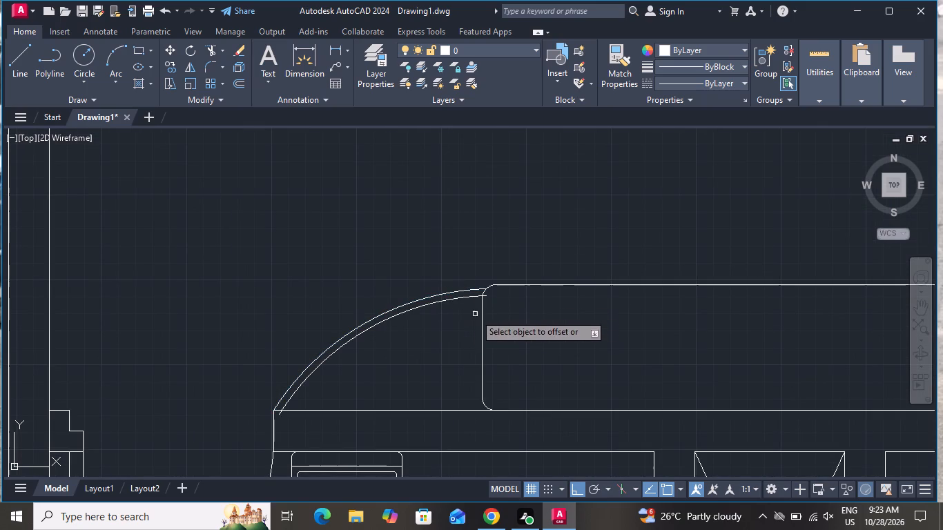
left_click(510, 286)
left_click(512, 309)
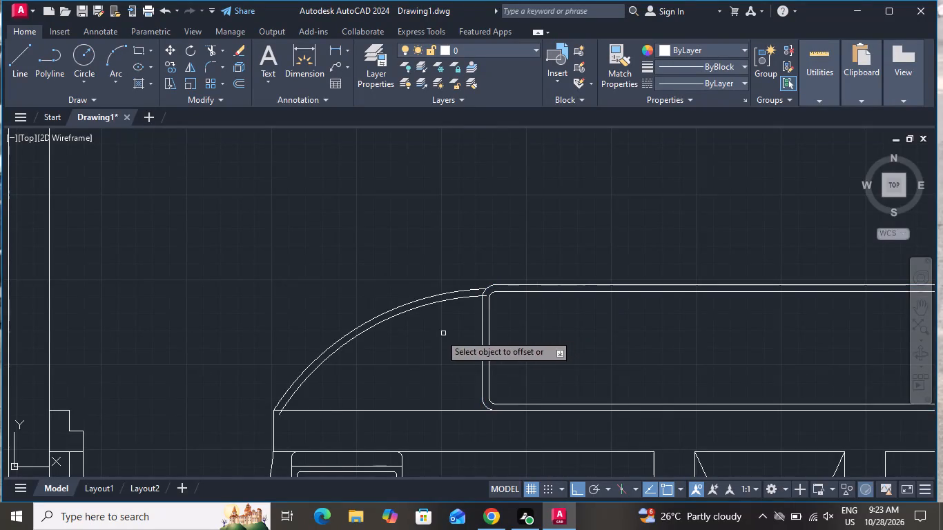
right_click(427, 339)
left_click(467, 366)
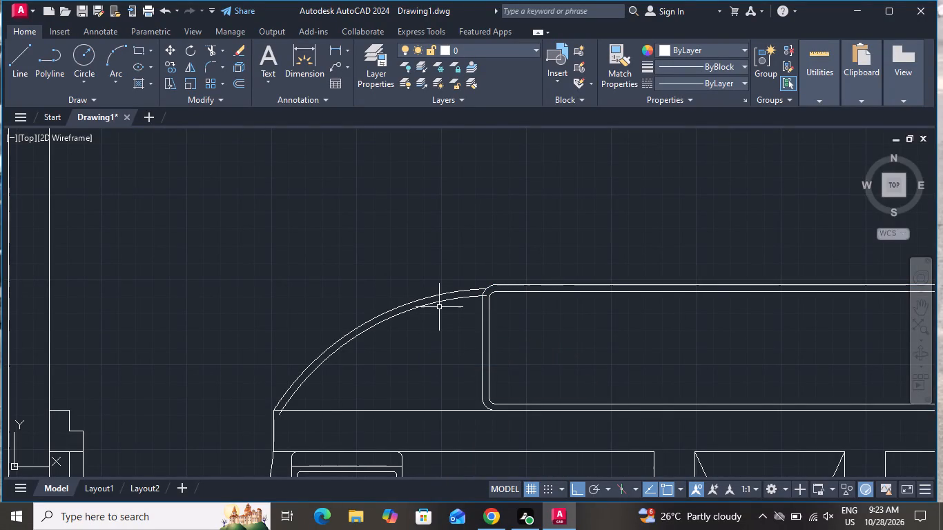
Trim the inner arc's overhanging ends at the bathroom wall and at the cabinet's free-end side.
left_click(210, 50)
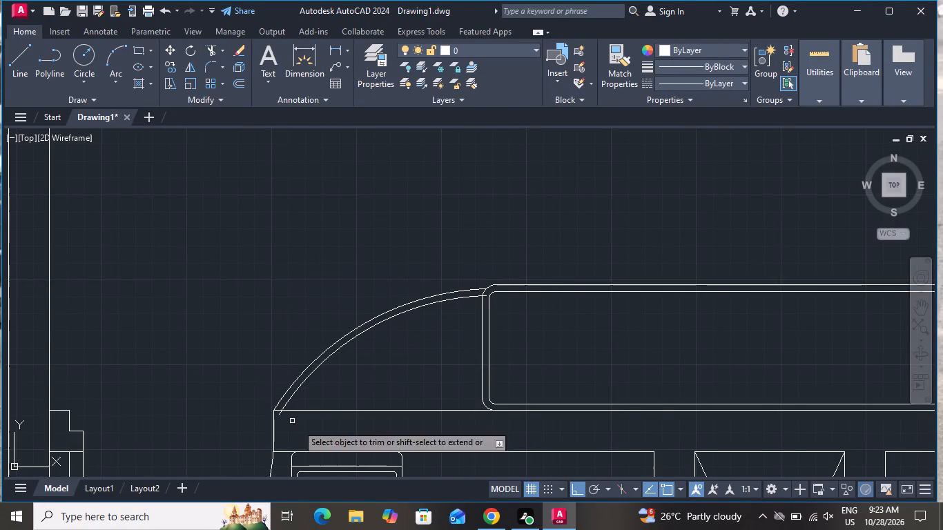
scroll(280, 420, "up", 2)
left_click(272, 405)
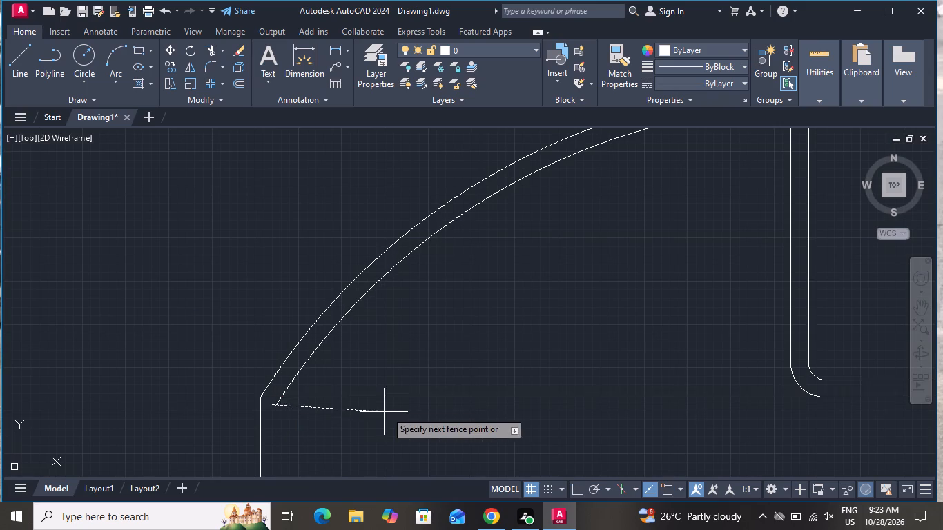
left_click(378, 415)
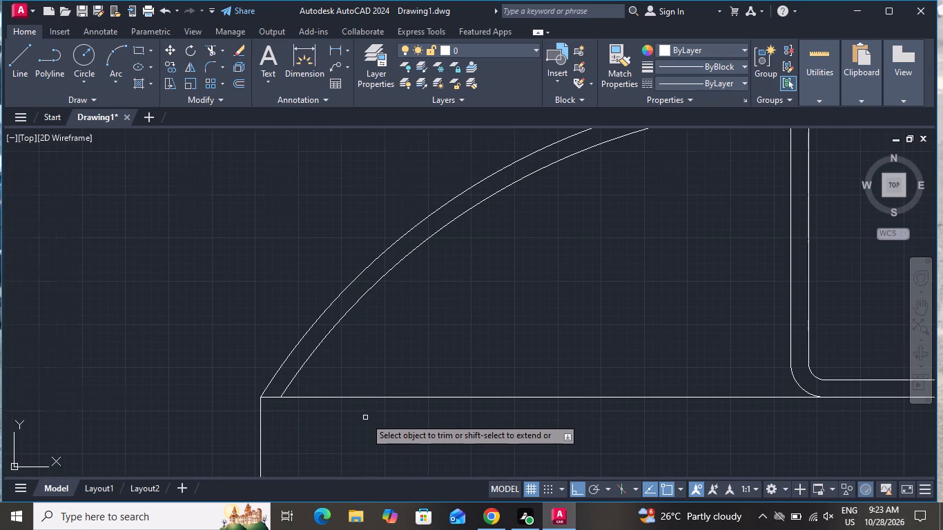
scroll(363, 418, "down", 1)
scroll(634, 215, "up", 3)
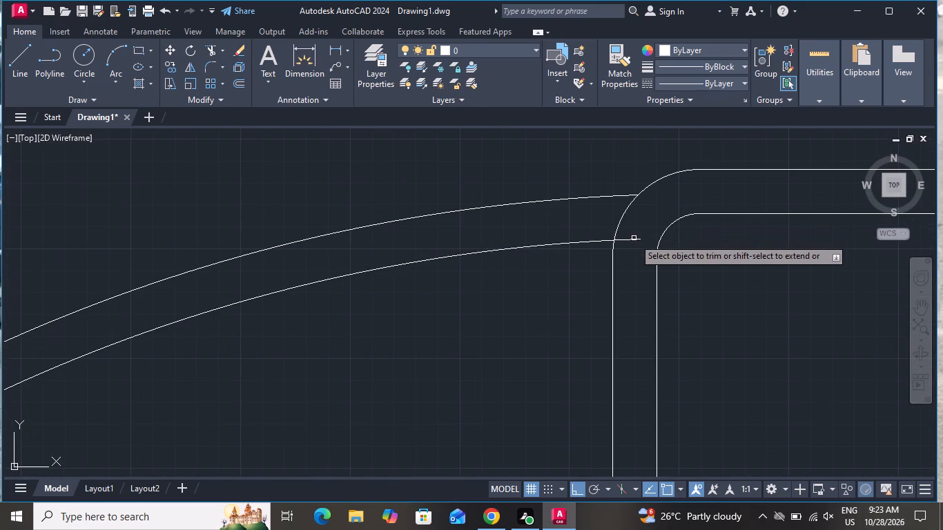
left_click(634, 240)
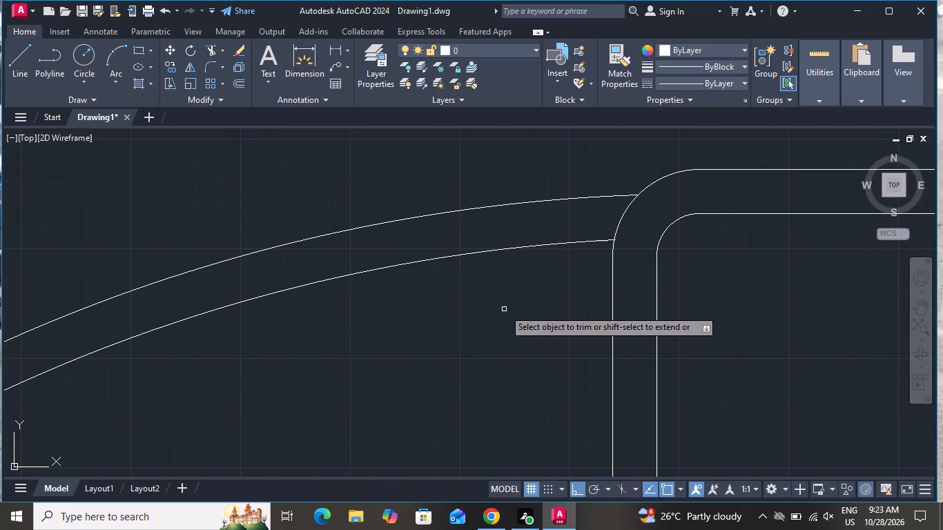
right_click_drag(468, 315, 458, 324)
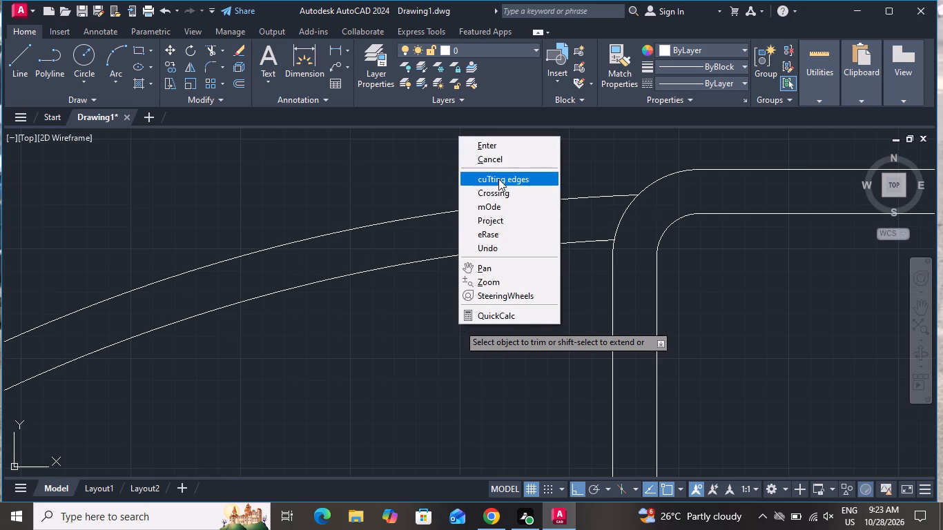
left_click(489, 155)
Draw a handle rectangle about 8" by 2" on the outside of the cabinet's front edge and select it.
scroll(458, 271, "down", 6)
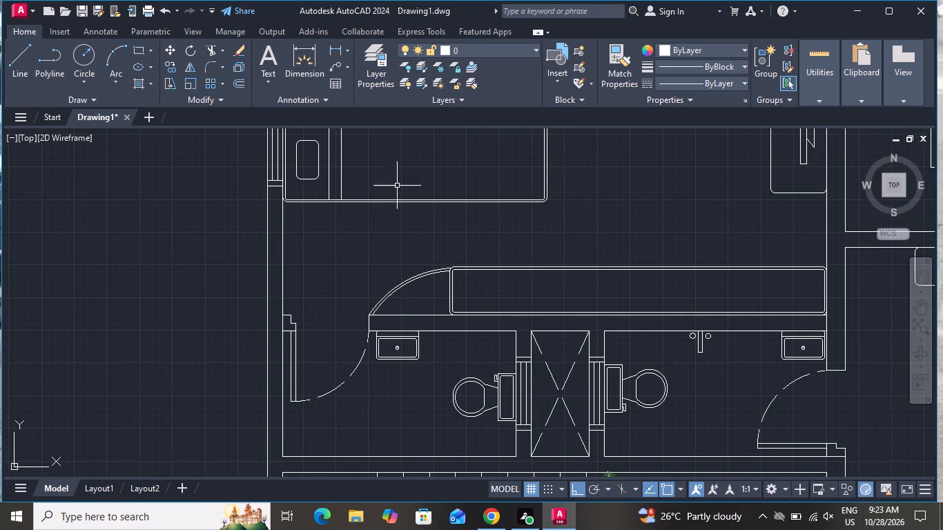
left_click(143, 50)
scroll(536, 259, "up", 2)
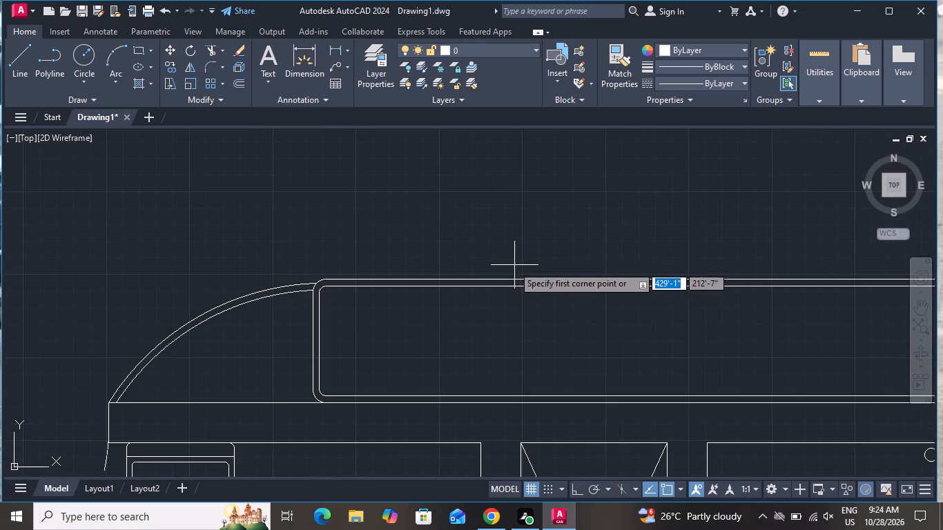
left_click(503, 278)
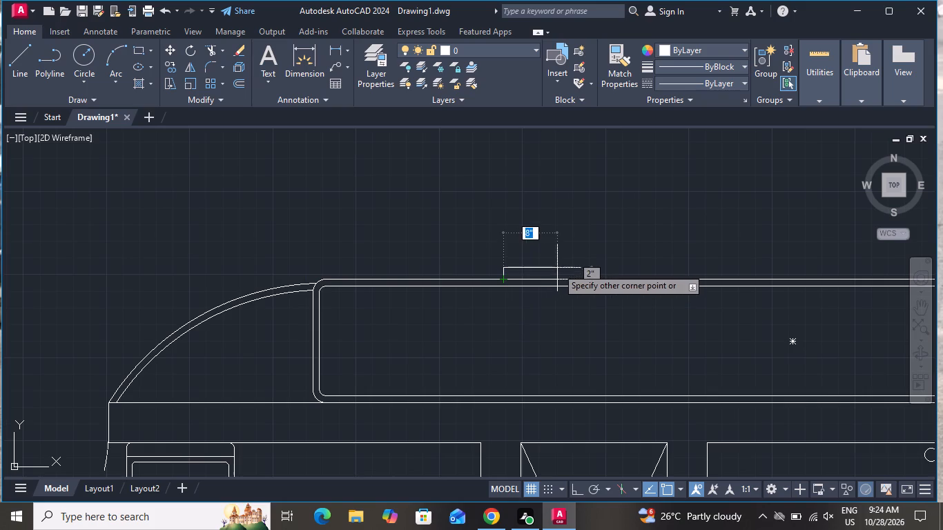
left_click(557, 268)
left_click(556, 268)
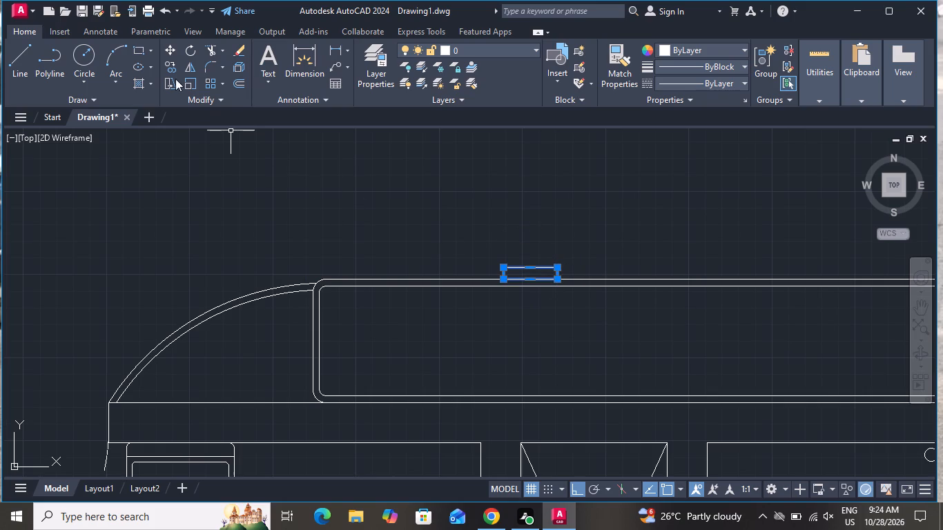
Copy the handle to three more places along the cabinet's front edge, the far pair about 5'-8" and 6'-8" from the original.
left_click(171, 65)
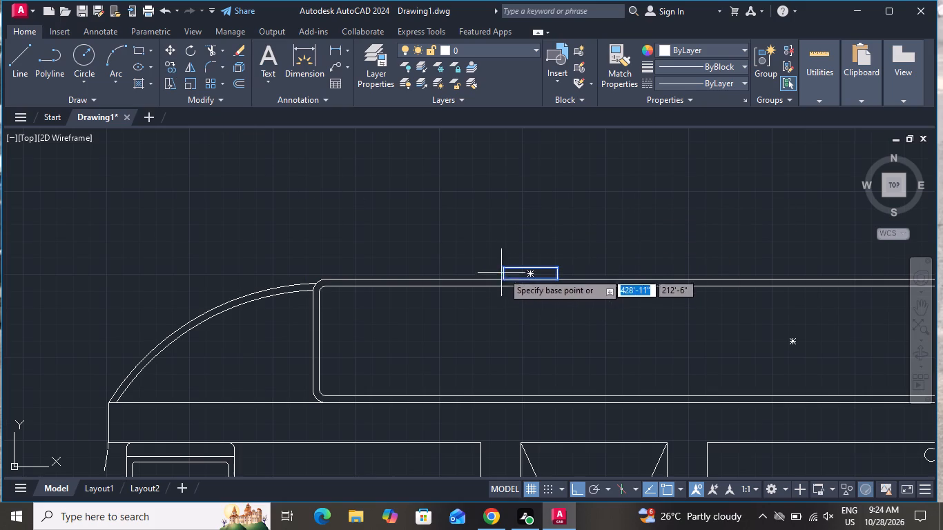
left_click(503, 272)
left_click(603, 277)
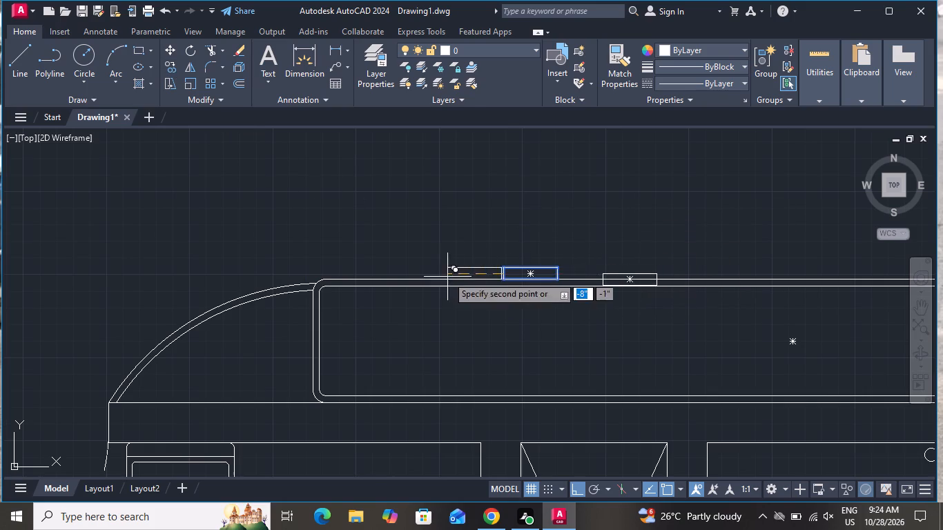
scroll(447, 277, "down", 2)
scroll(660, 275, "up", 2)
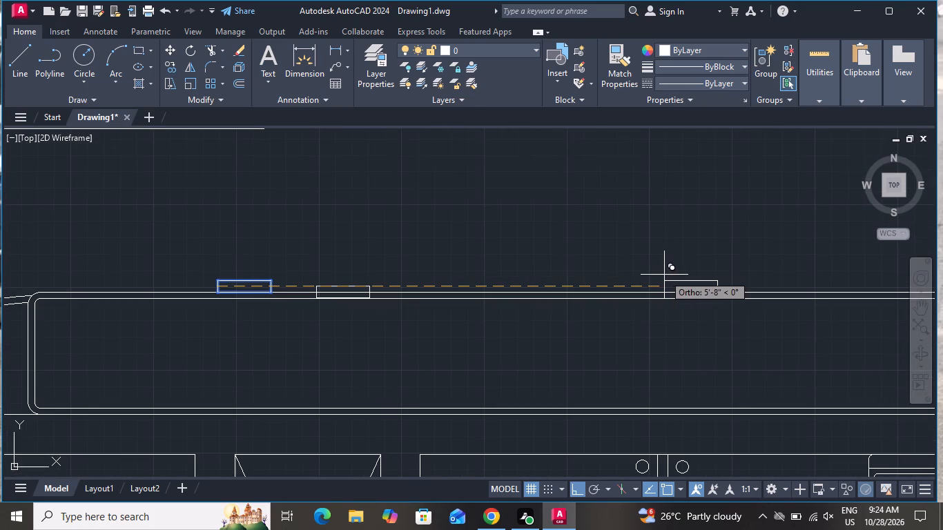
left_click(664, 275)
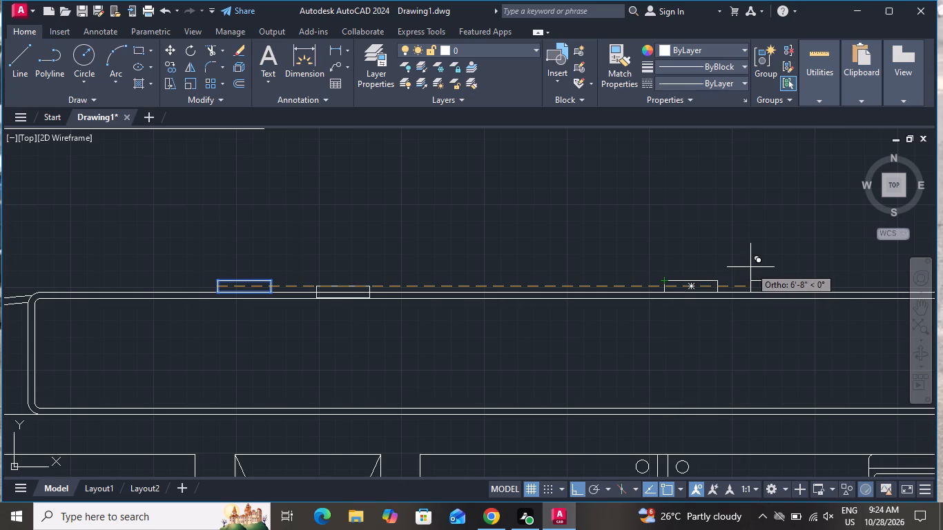
left_click(750, 267)
right_click(746, 264)
left_click(764, 281)
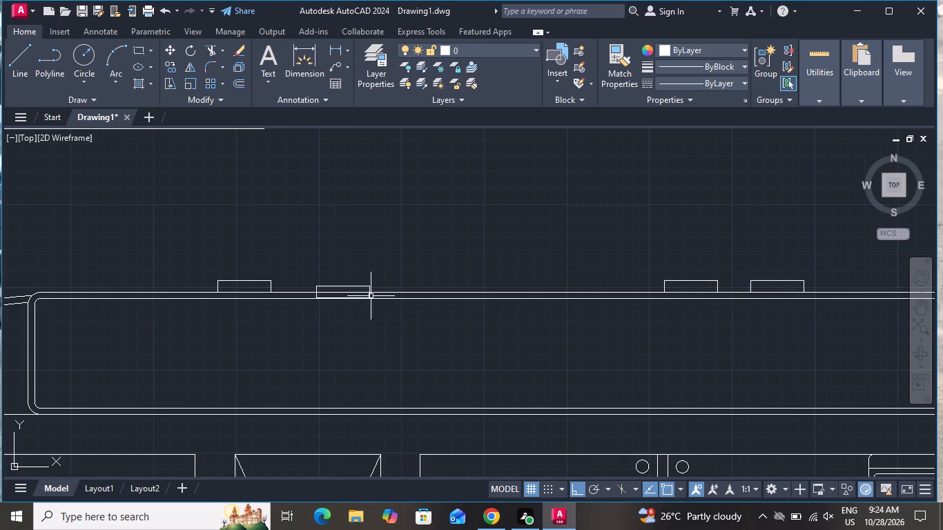
Move the second handle outward so its base sits on the cabinet's front edge line.
scroll(315, 302, "up", 2)
left_click(351, 262)
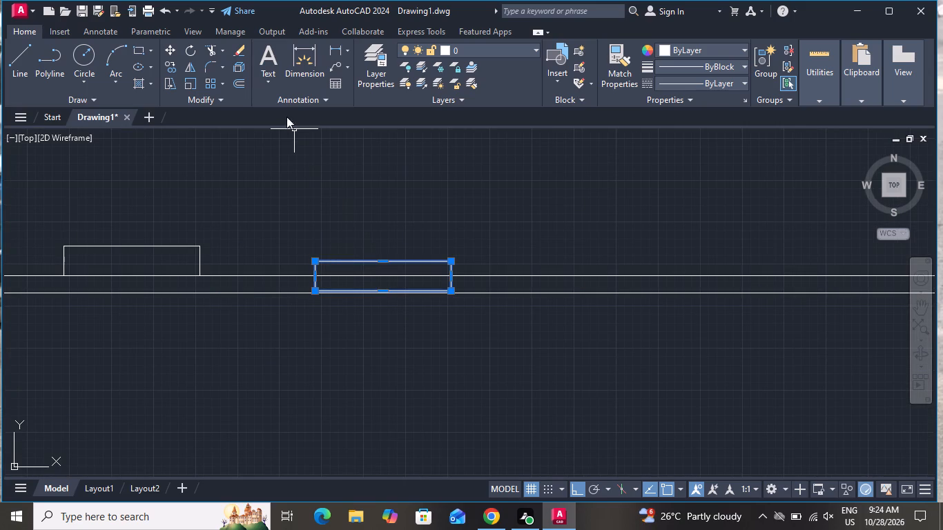
left_click(174, 47)
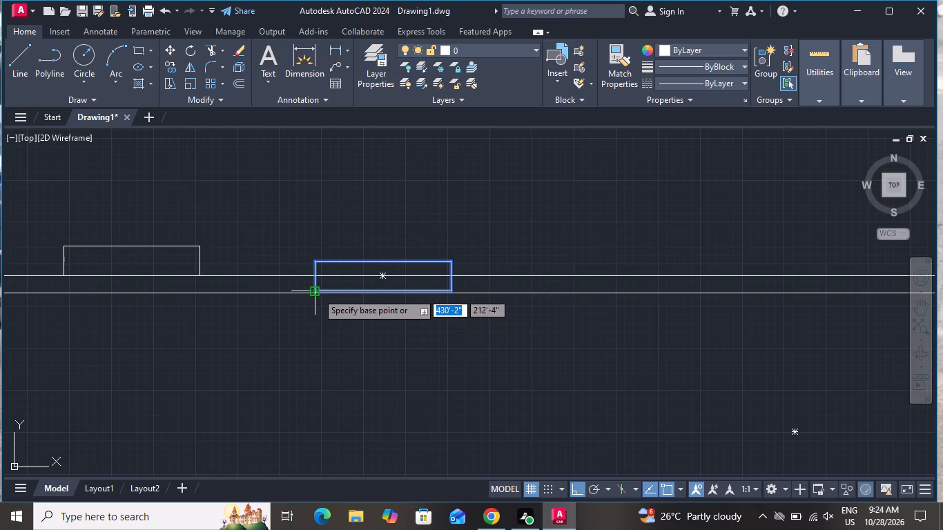
left_click(317, 293)
left_click(317, 274)
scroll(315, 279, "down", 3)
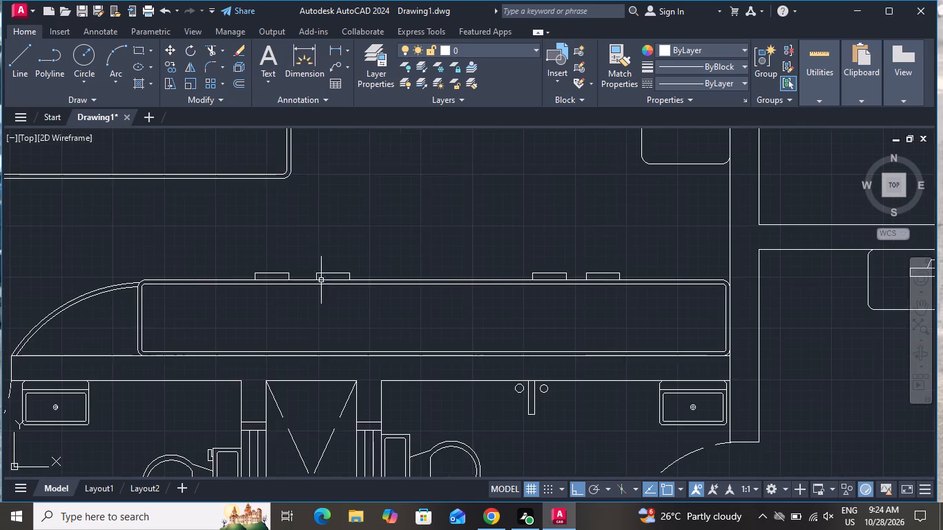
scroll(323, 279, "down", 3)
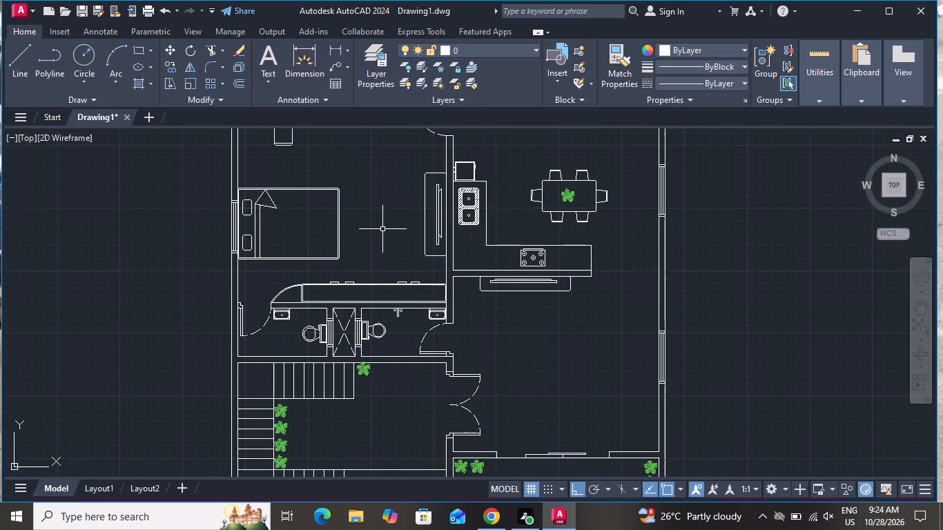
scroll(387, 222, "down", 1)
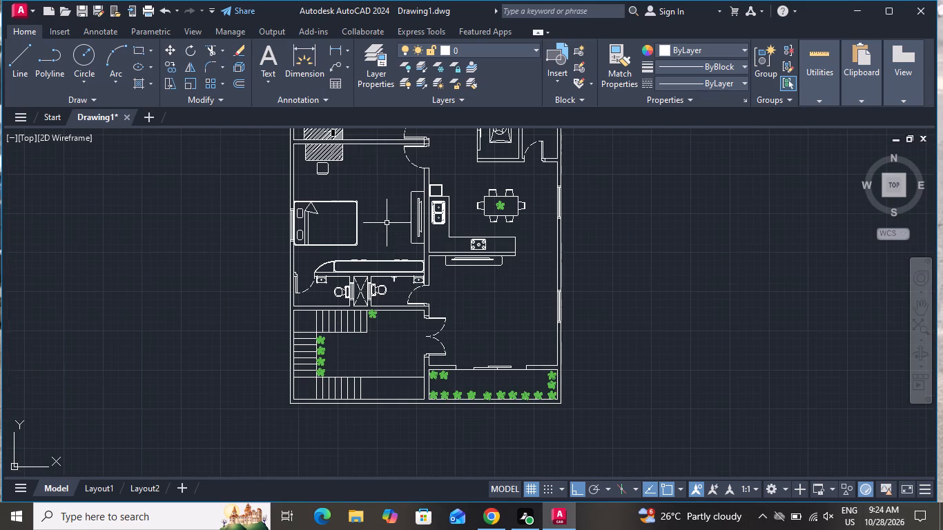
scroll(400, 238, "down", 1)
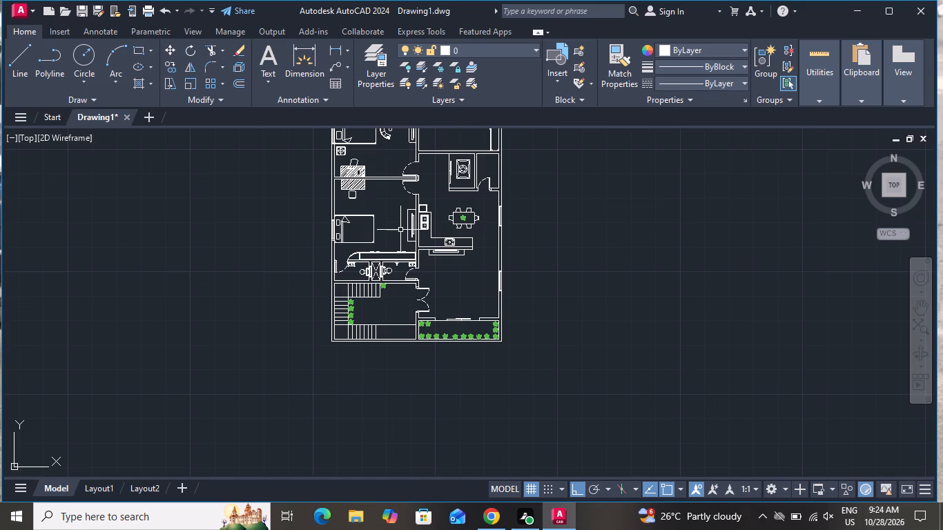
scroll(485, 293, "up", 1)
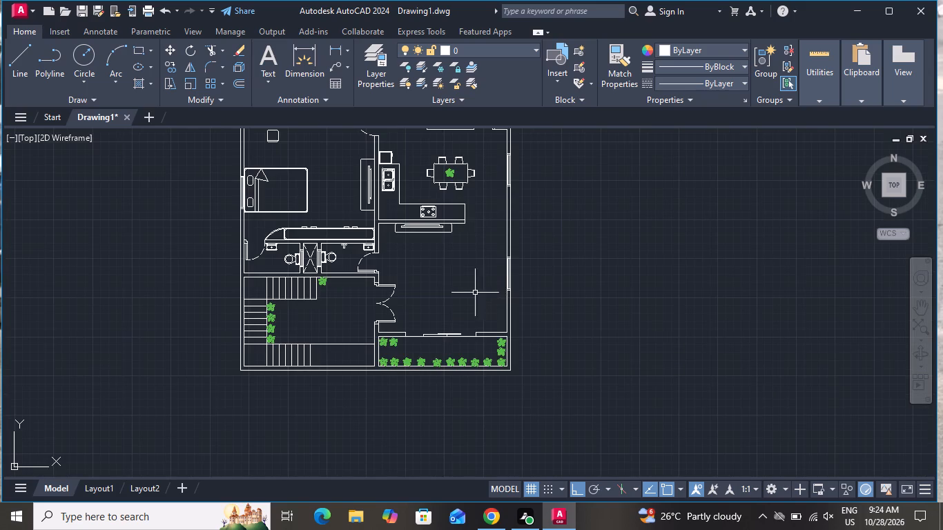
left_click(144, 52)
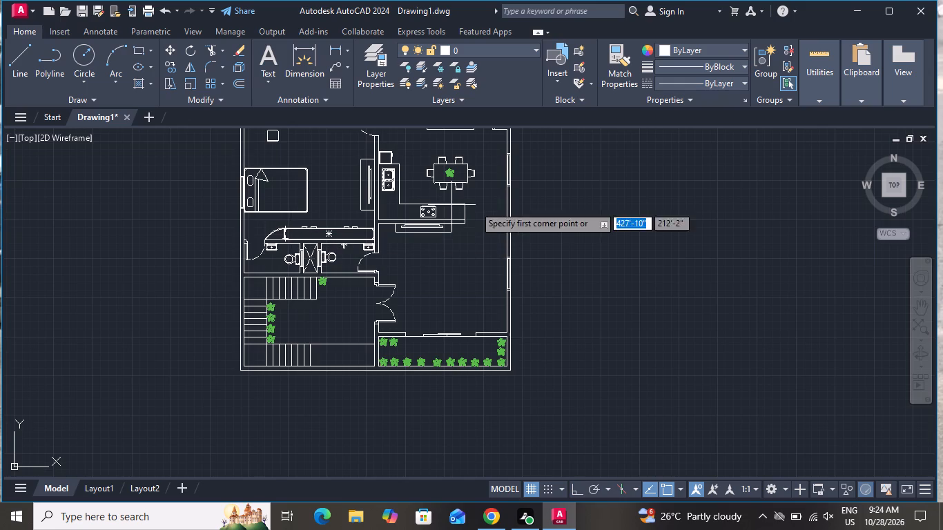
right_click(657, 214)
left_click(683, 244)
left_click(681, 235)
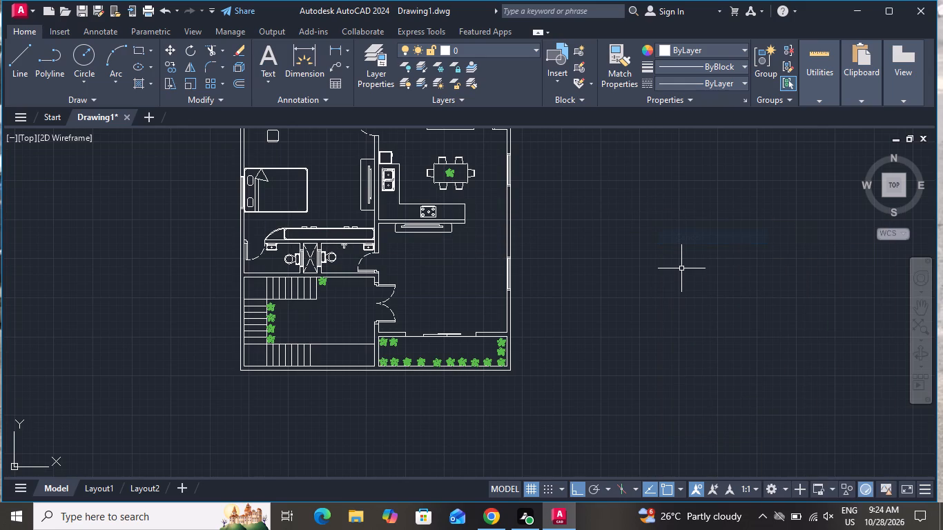
Draw a narrow upright rectangle with the Fillet option in the empty area outside the house, beyond the living and dining side.
type("rec f")
key("space")
key("space")
type("o")
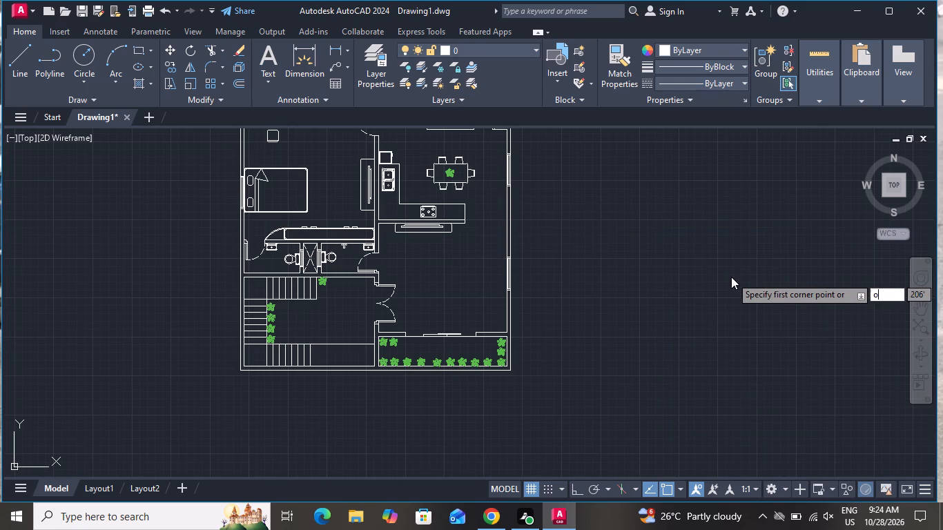
key("space")
left_click(688, 237)
left_click(671, 173)
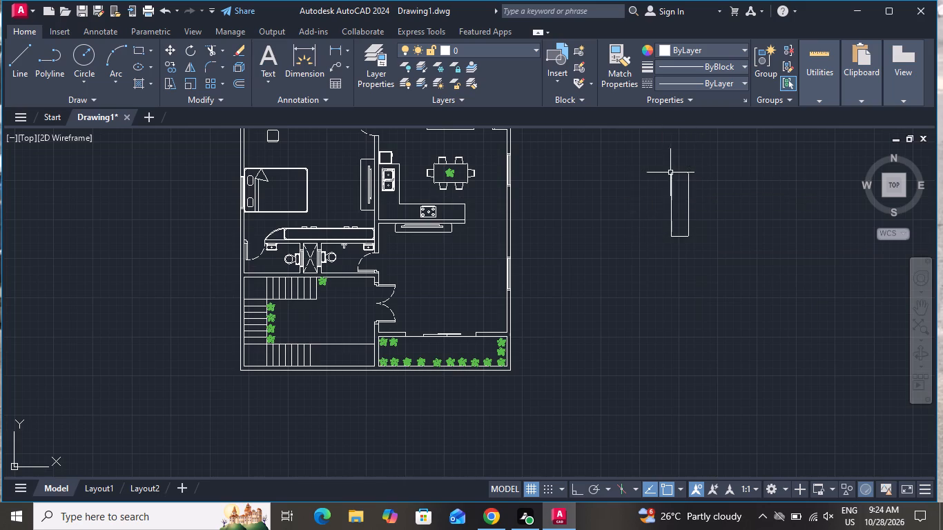
Draw a rounded upright rectangle about 2'-9" wide by 6'-1" long in the living room below the TV unit.
left_click(137, 52)
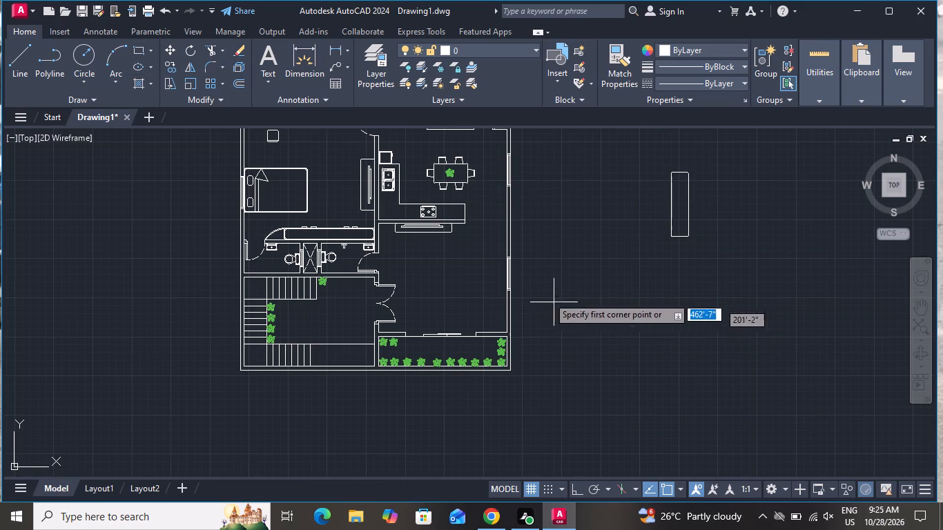
scroll(389, 239, "up", 2)
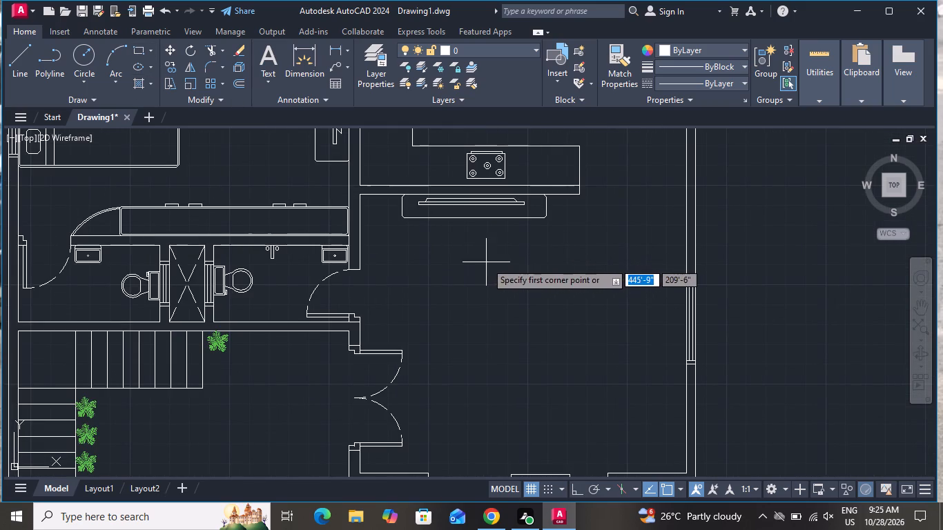
left_click(486, 262)
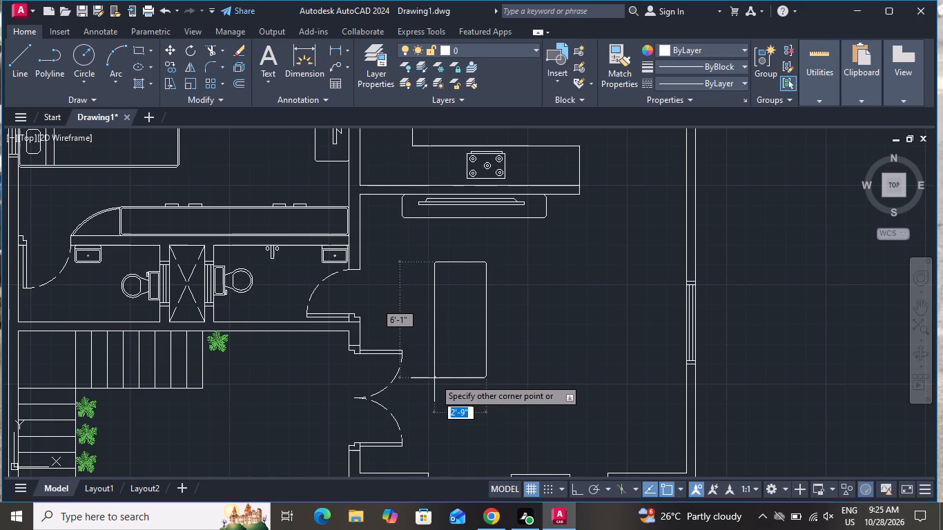
left_click(434, 378)
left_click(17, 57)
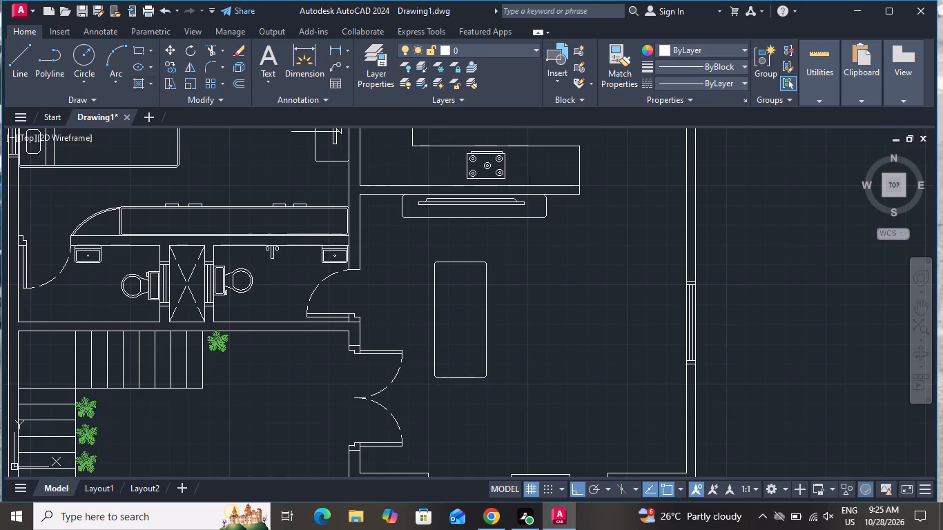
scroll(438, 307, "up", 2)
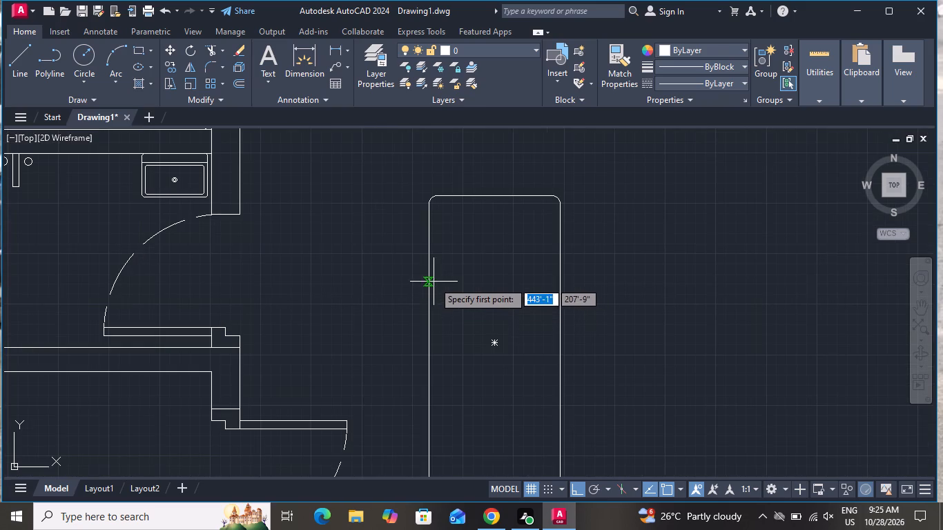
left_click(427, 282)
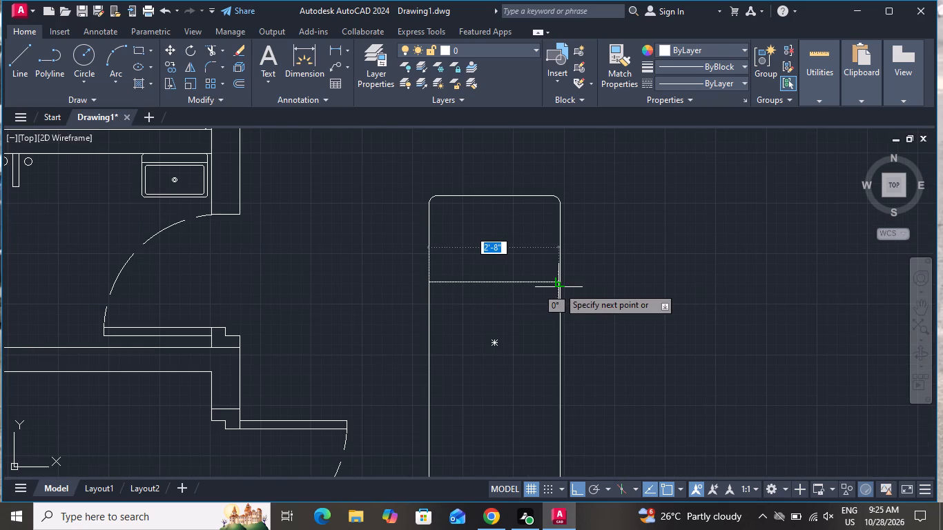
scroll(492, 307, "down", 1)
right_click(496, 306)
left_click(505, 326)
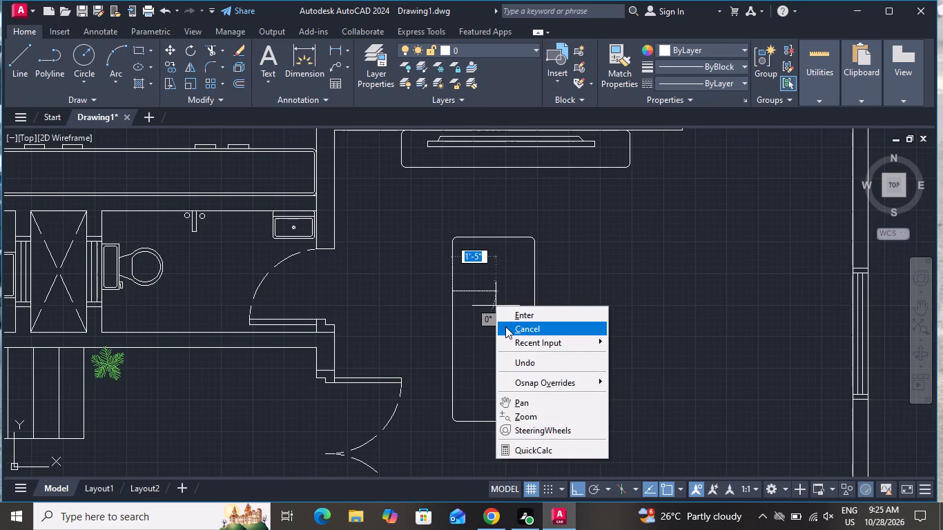
Draw a horizontal dividing line about 2'-9" long across the living room rectangle, roughly a third down from its upper end.
left_click(28, 63)
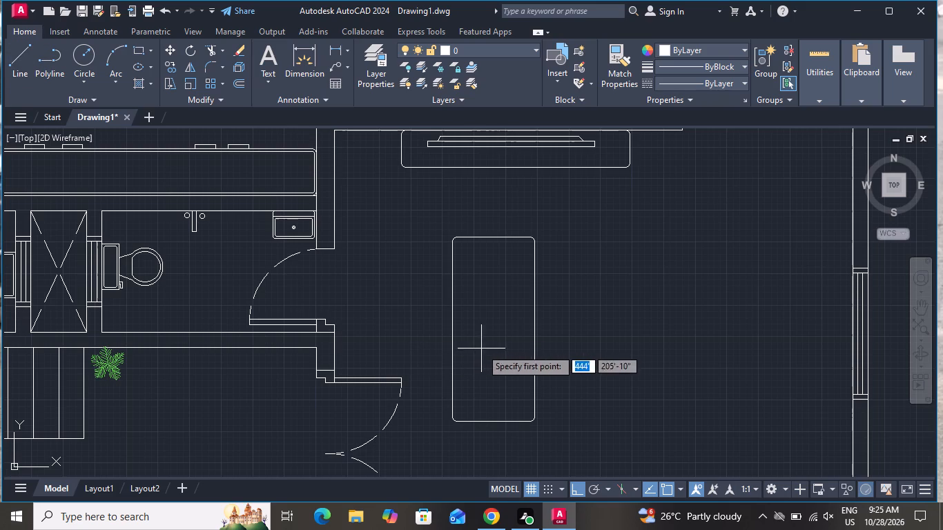
left_click(453, 300)
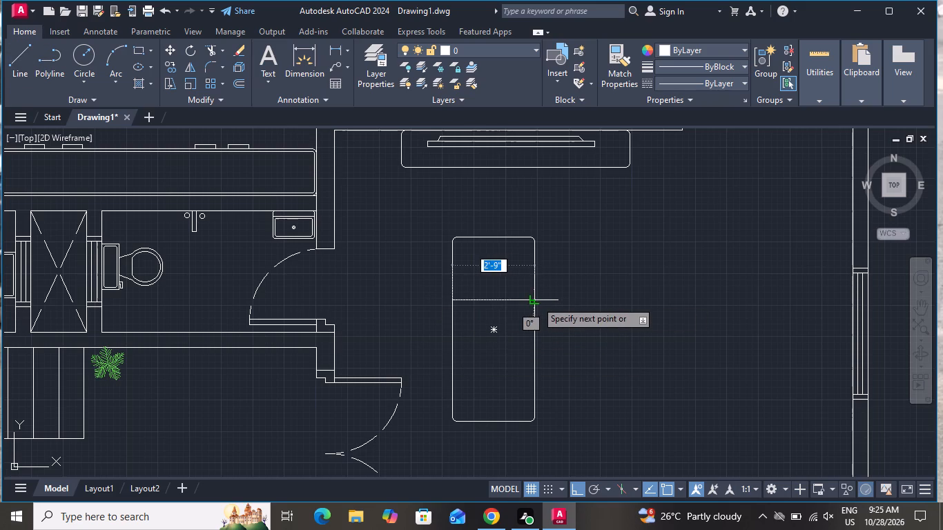
left_click(536, 301)
right_click(536, 301)
left_click(568, 321)
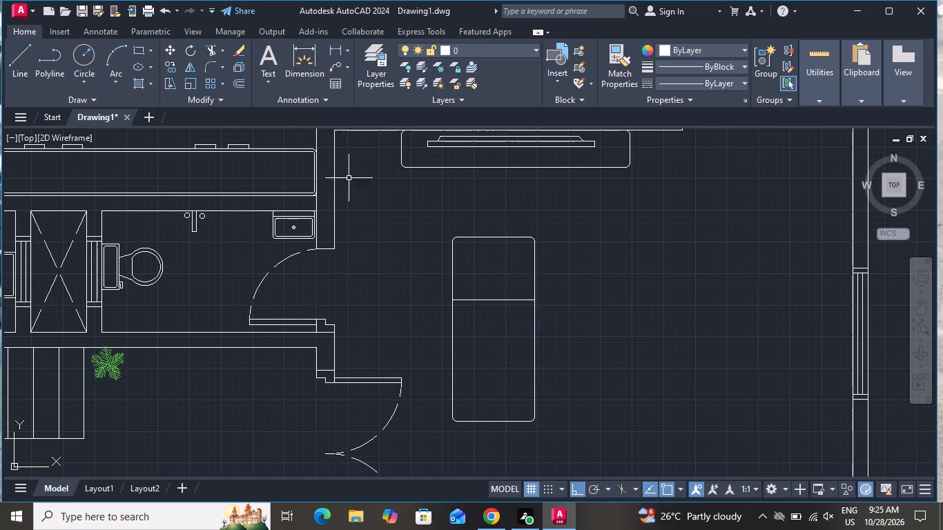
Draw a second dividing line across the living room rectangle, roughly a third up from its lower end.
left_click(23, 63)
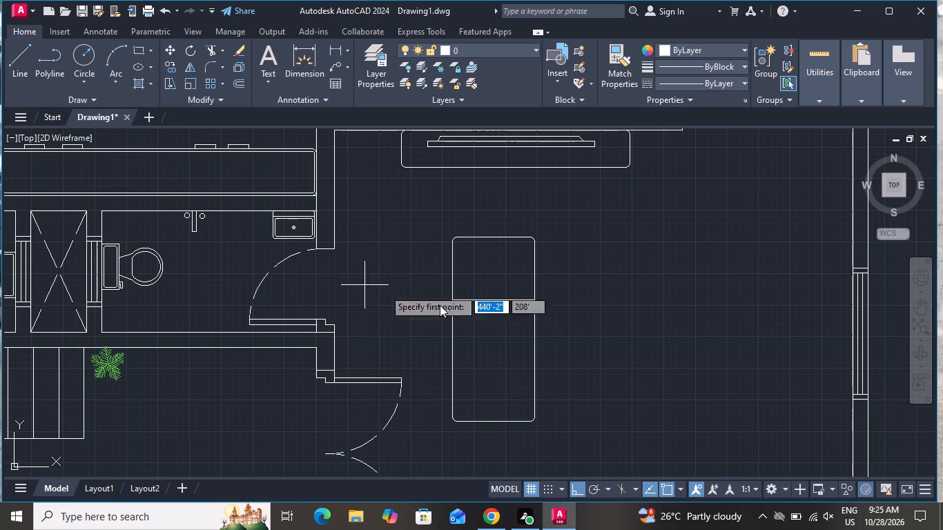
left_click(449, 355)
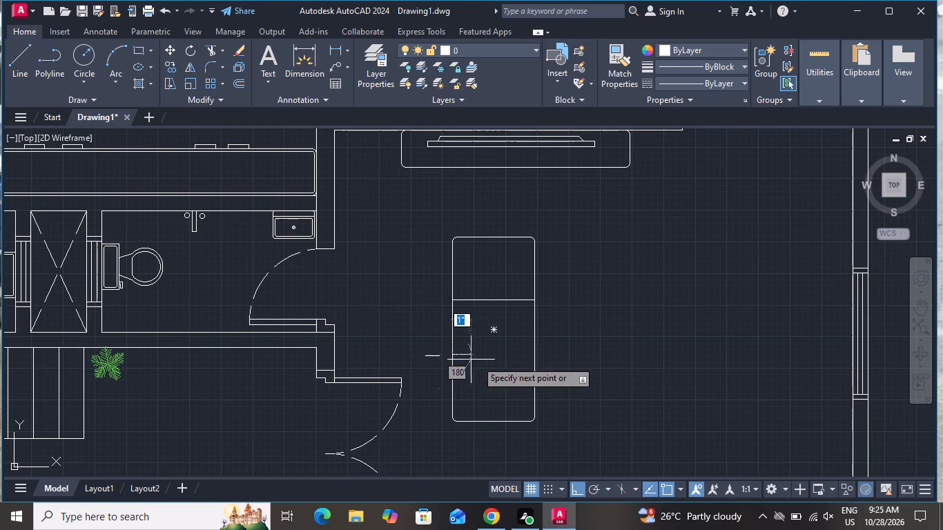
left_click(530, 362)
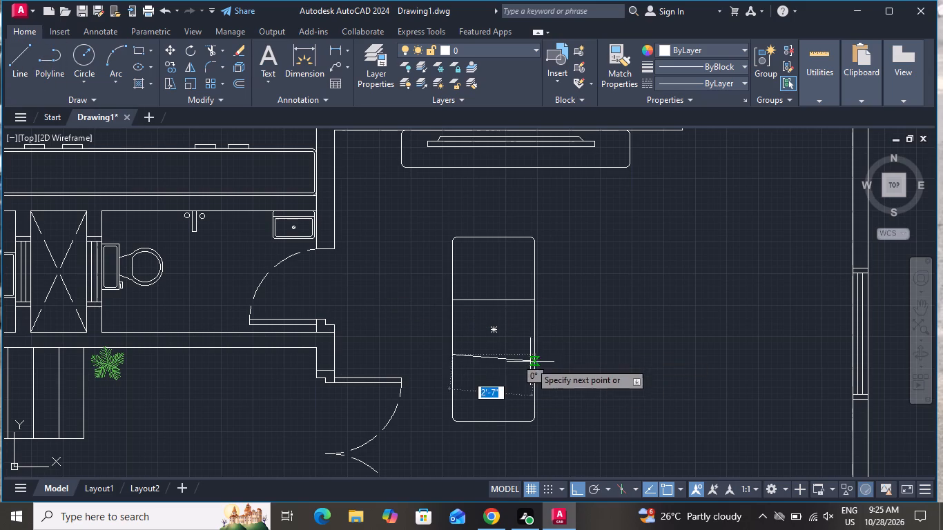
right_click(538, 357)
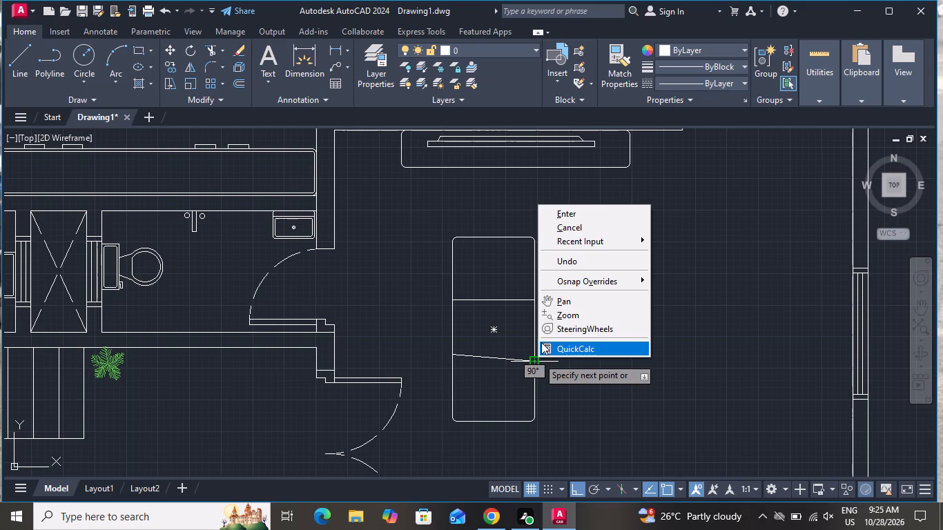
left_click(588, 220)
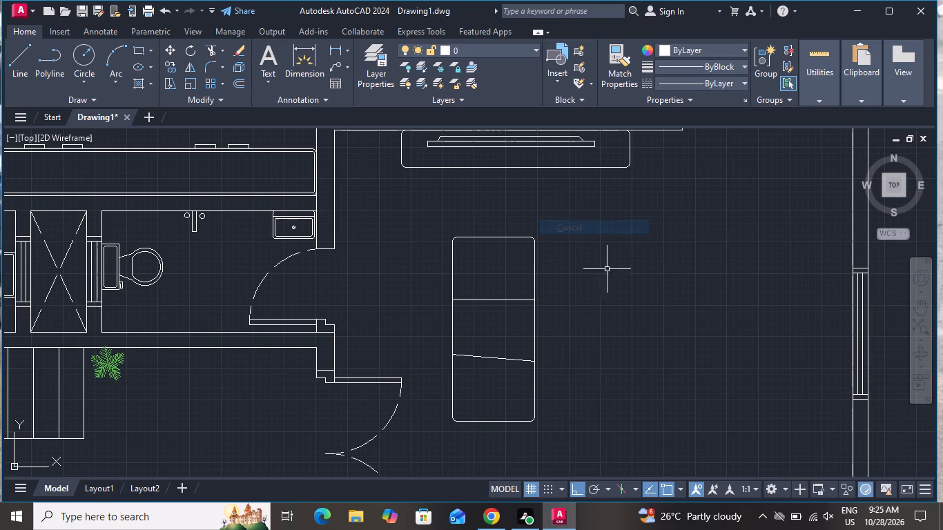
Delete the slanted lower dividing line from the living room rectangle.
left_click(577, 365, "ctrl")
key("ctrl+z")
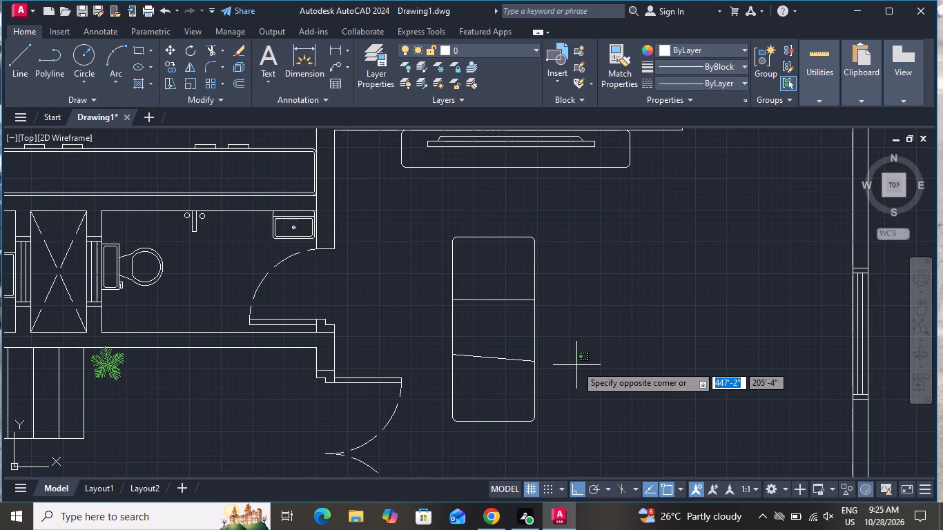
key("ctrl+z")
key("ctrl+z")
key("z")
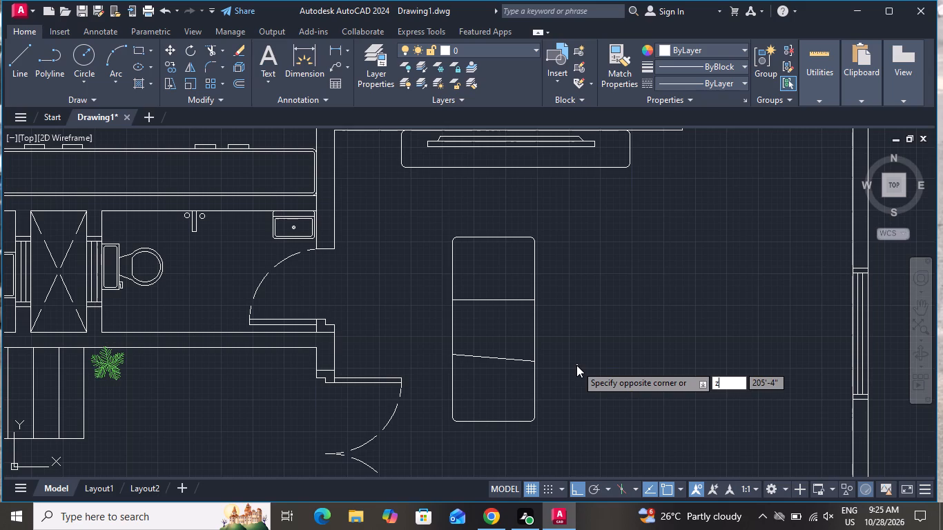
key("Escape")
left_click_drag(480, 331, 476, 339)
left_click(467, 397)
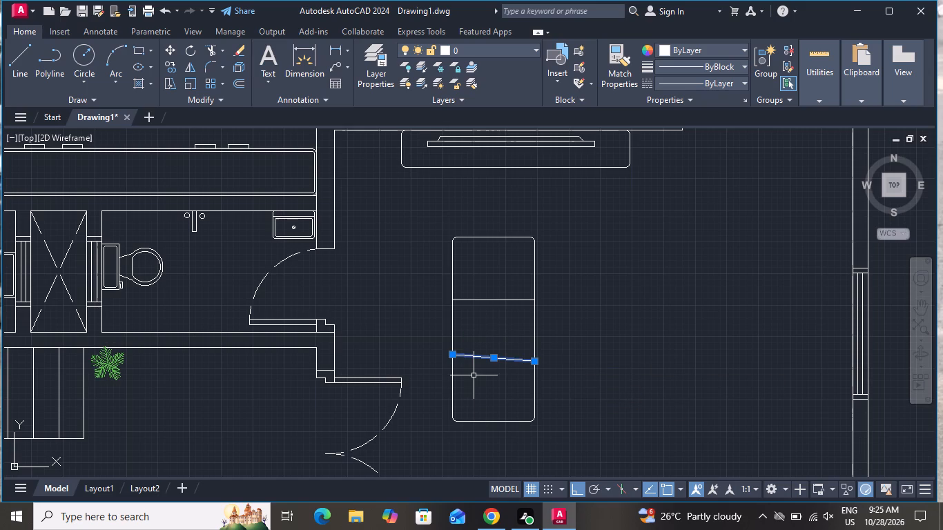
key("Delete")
Draw a horizontal dividing line across the living room rectangle, roughly a third up from its lower end.
left_click(26, 44)
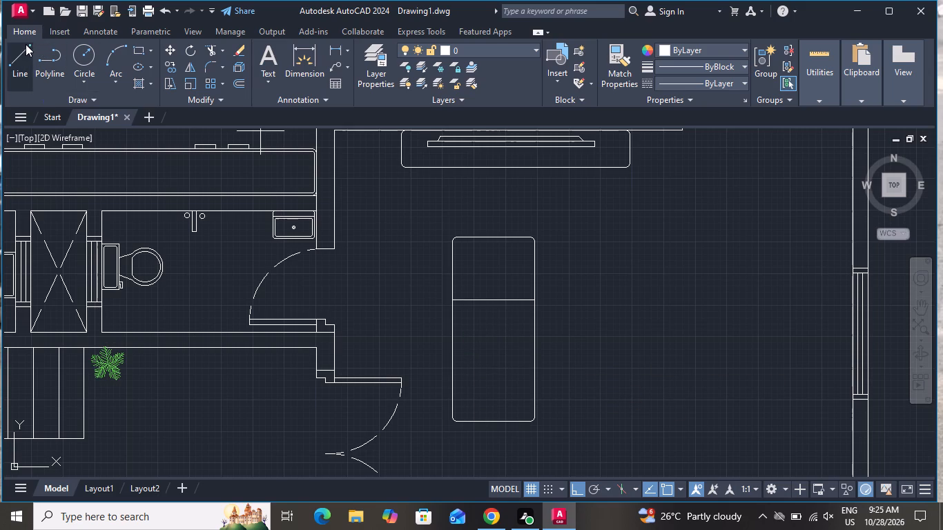
left_click(452, 368)
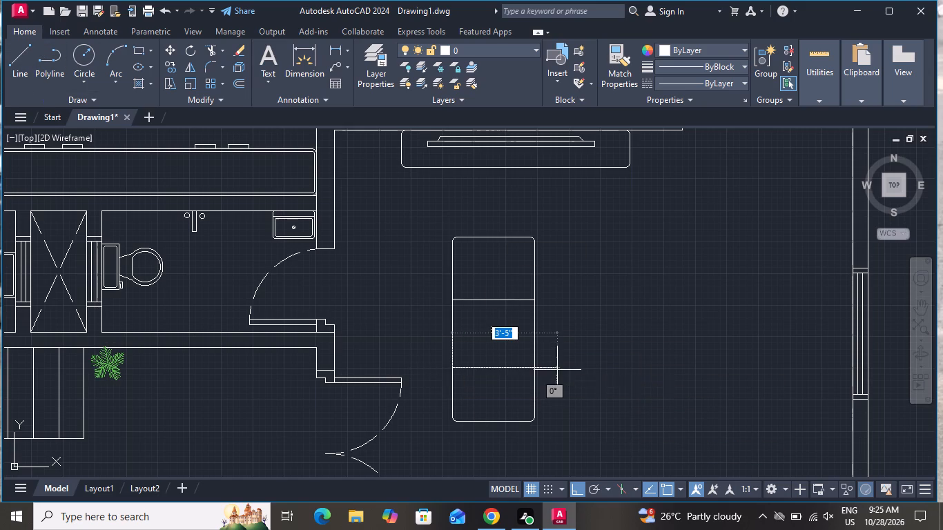
left_click(532, 367)
right_click(532, 366)
left_click(542, 238)
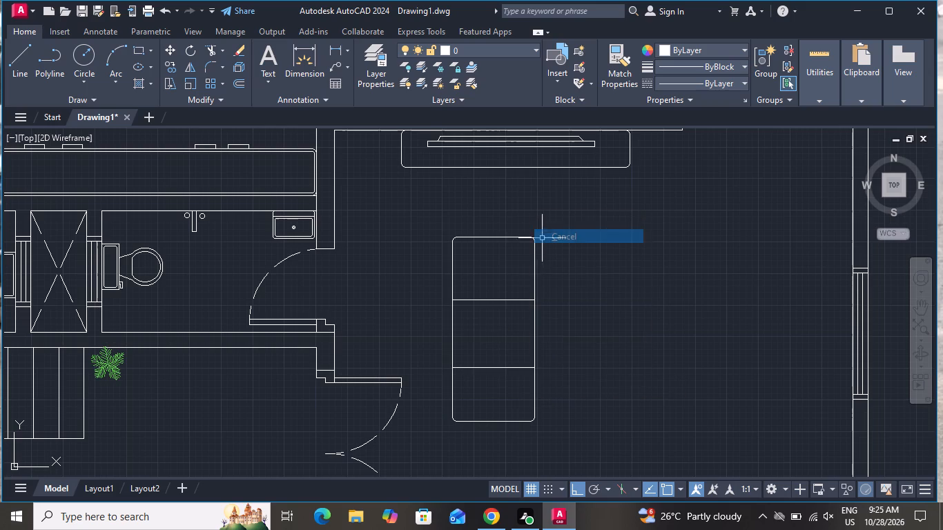
Draw a rounded backrest rectangle about 10" wide by 6'-2" long along the three-section seat's long side facing the doors.
left_click(137, 48)
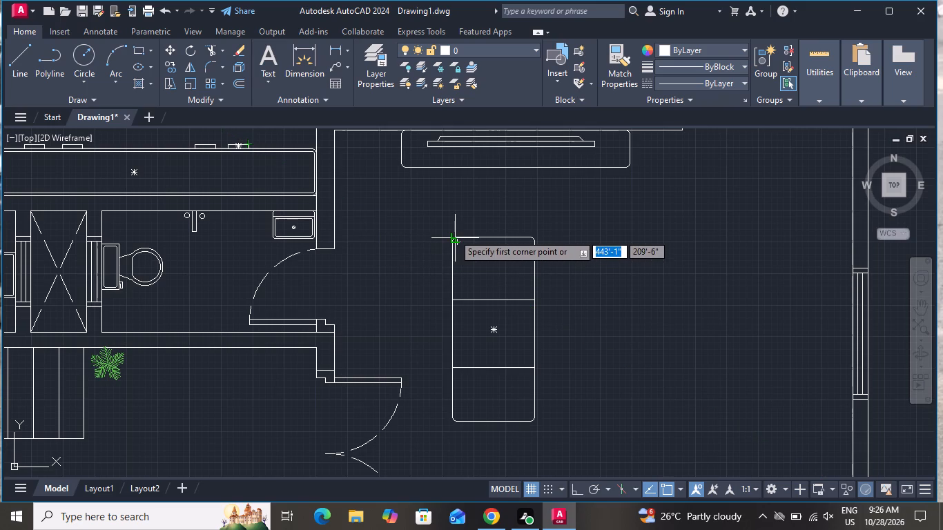
left_click(454, 235)
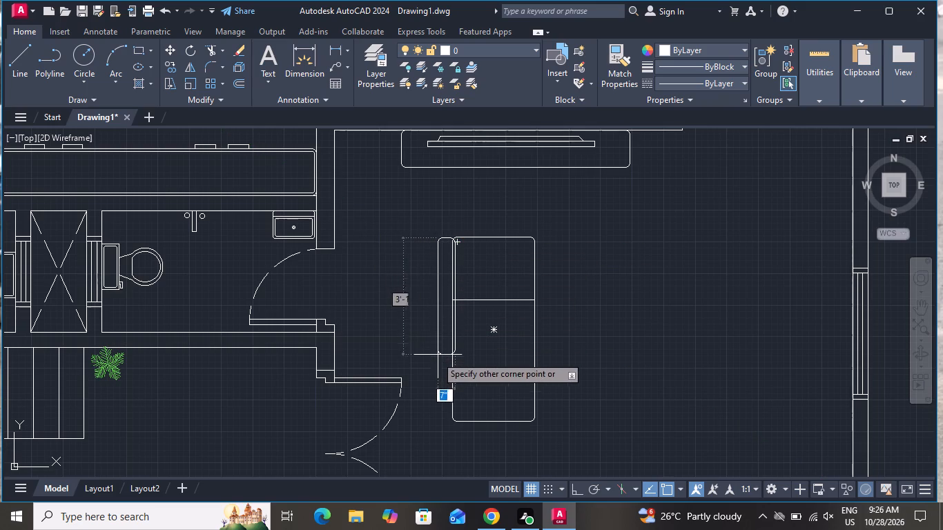
left_click(429, 424)
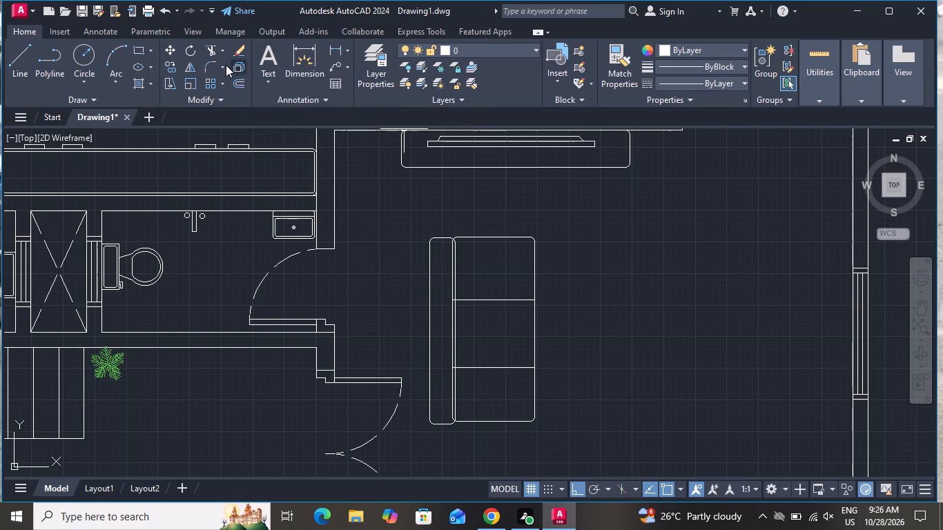
Trim away the backrest outline that overlaps the seat along all three sections, including the rounded corners.
left_click(207, 46)
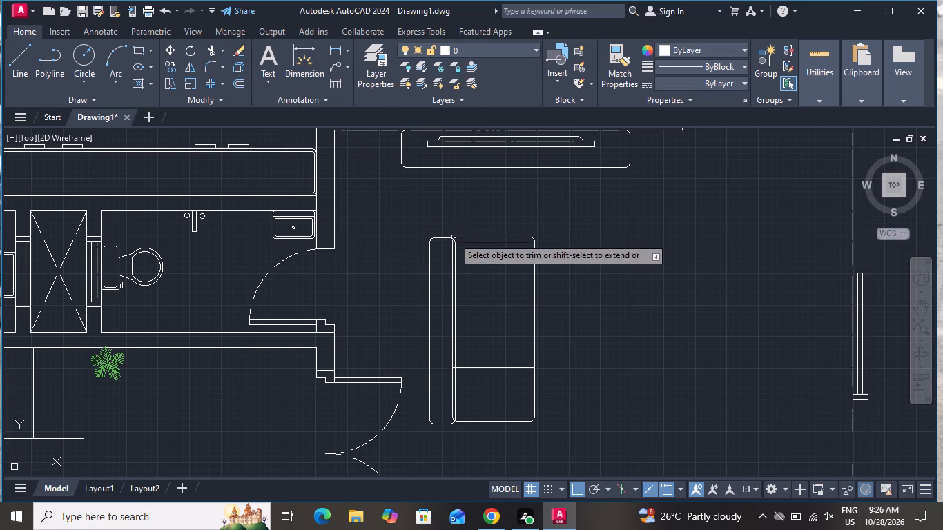
scroll(458, 248, "up", 3)
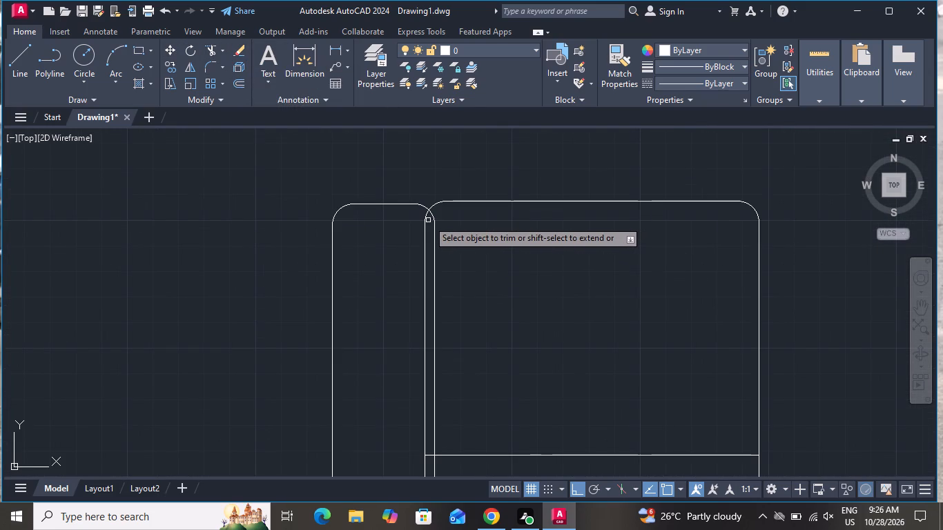
left_click(434, 228)
left_click(434, 217)
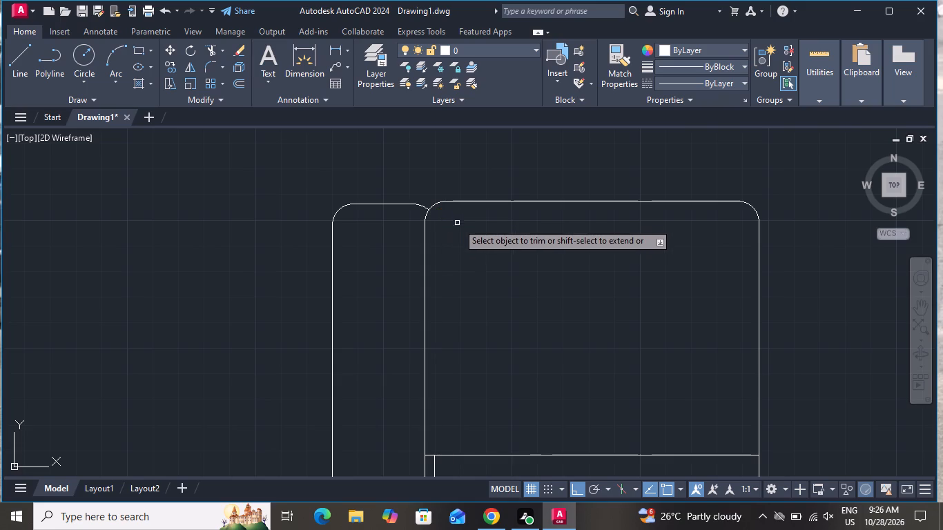
scroll(462, 228, "down", 3)
scroll(451, 308, "up", 2)
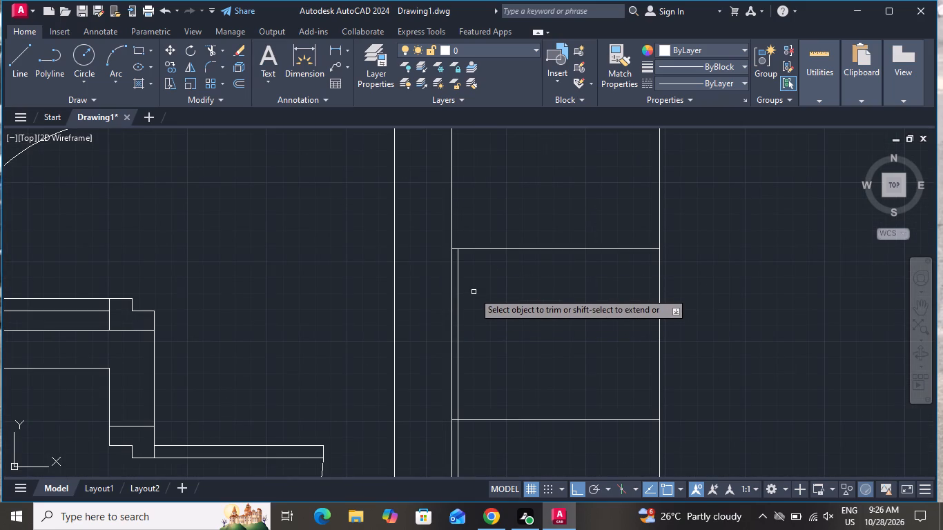
scroll(438, 284, "up", 2)
left_click(487, 251)
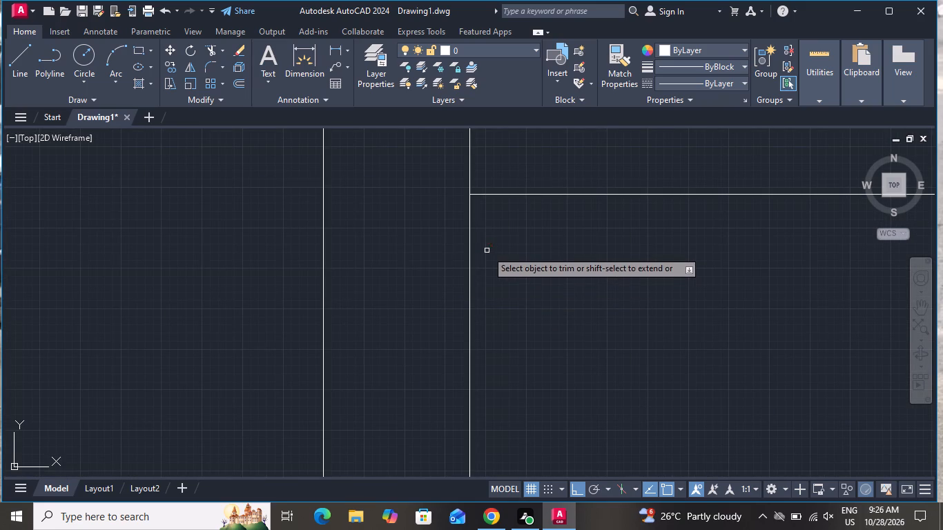
scroll(522, 244, "down", 4)
scroll(518, 340, "up", 3)
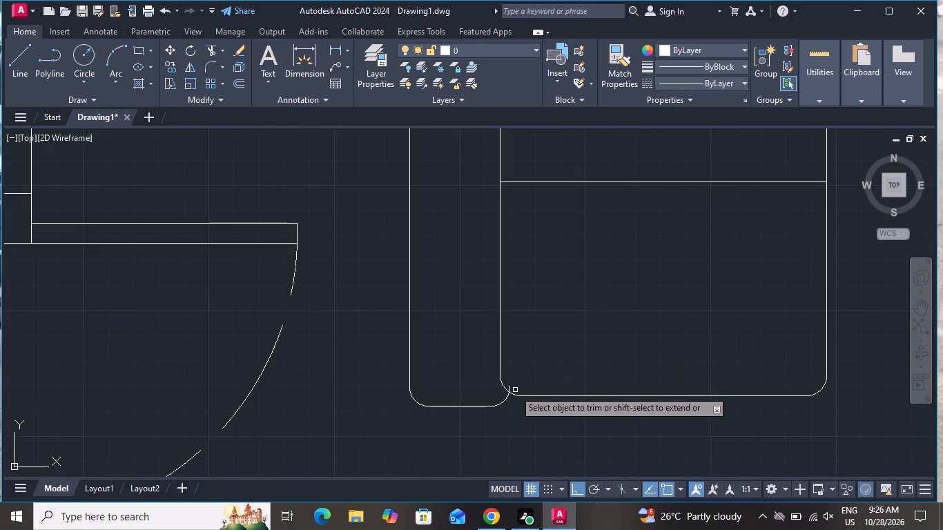
left_click(509, 389)
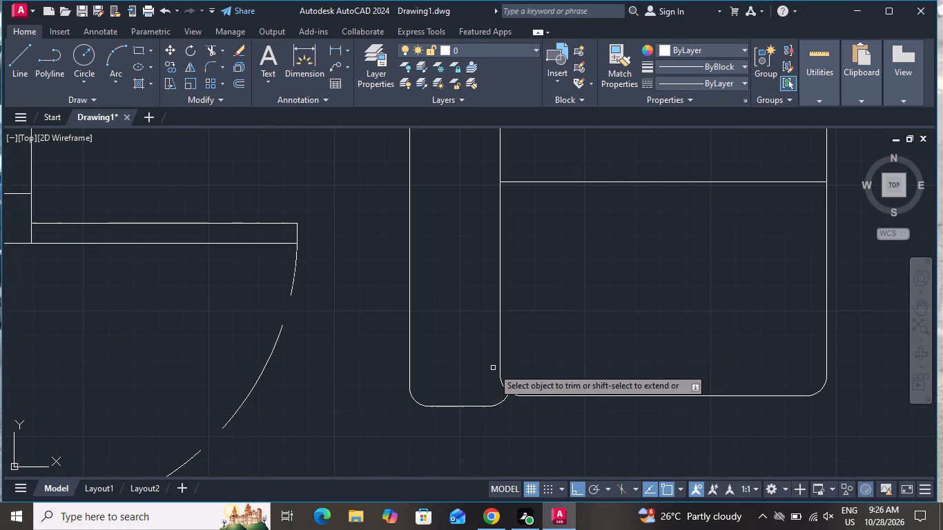
scroll(494, 360, "down", 4)
right_click(596, 278)
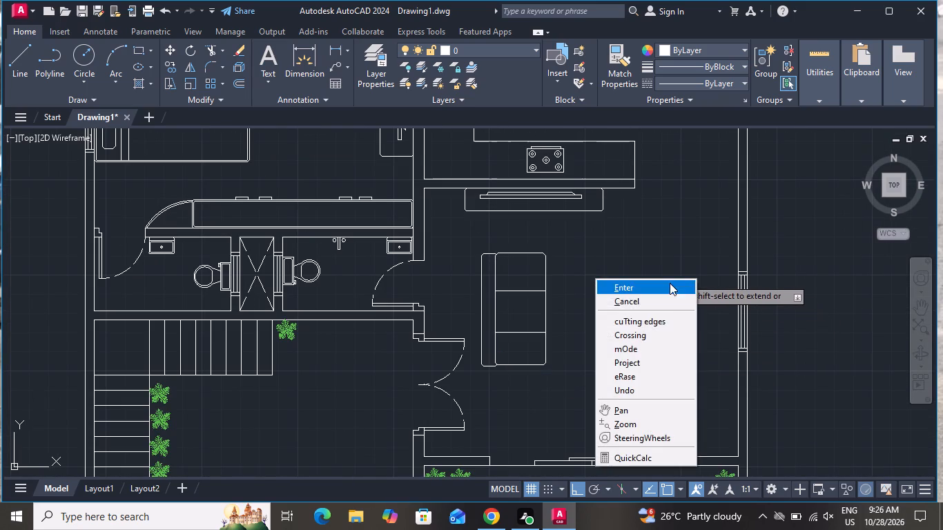
left_click(666, 304)
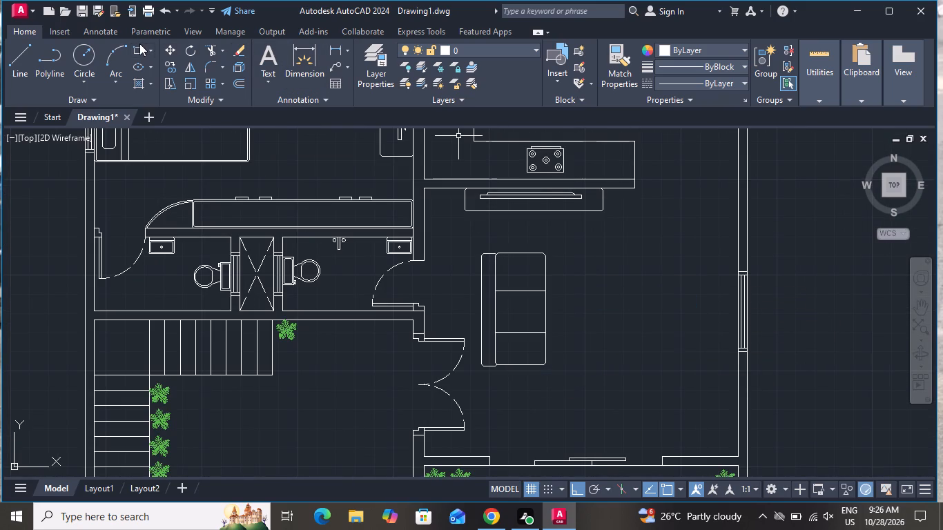
Draw a rounded armrest rectangle about 2'-7" long across the sofa's upper end, starting above the backrest.
left_click(139, 43)
scroll(472, 235, "up", 3)
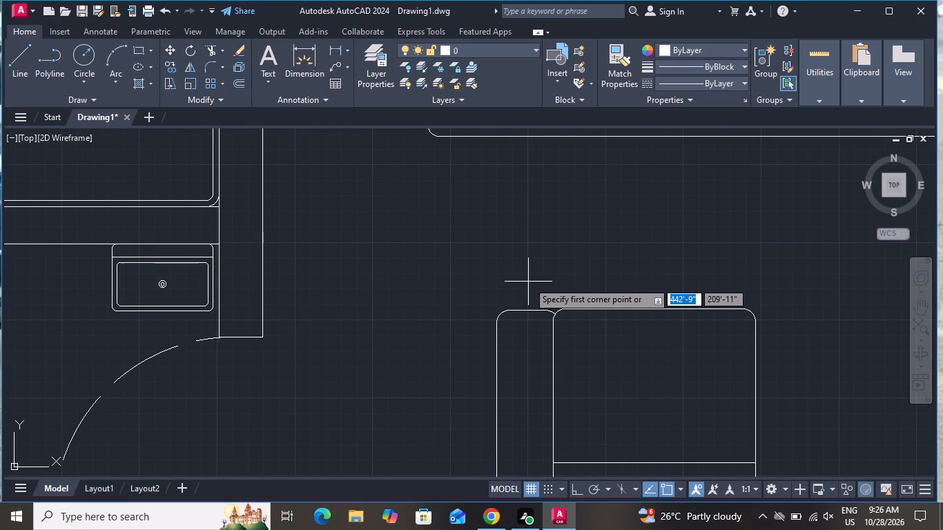
left_click(505, 307)
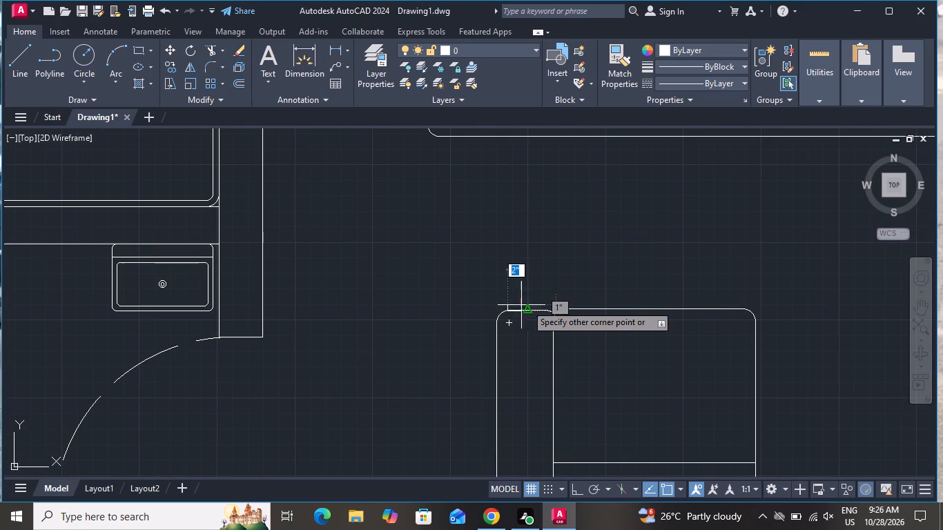
left_click(704, 270)
Copy the upper armrest about 6'-7" straight down to the sofa's lower end.
left_click(699, 272)
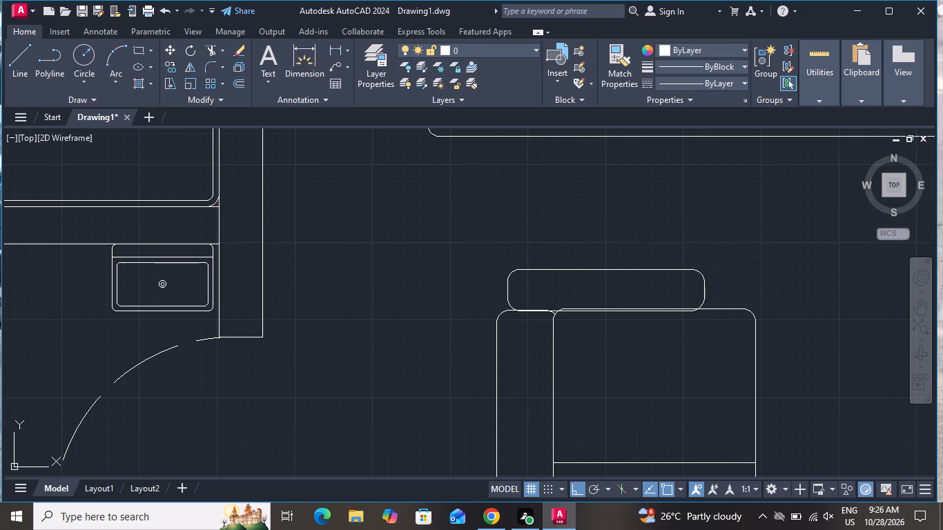
left_click_drag(171, 59, 171, 67)
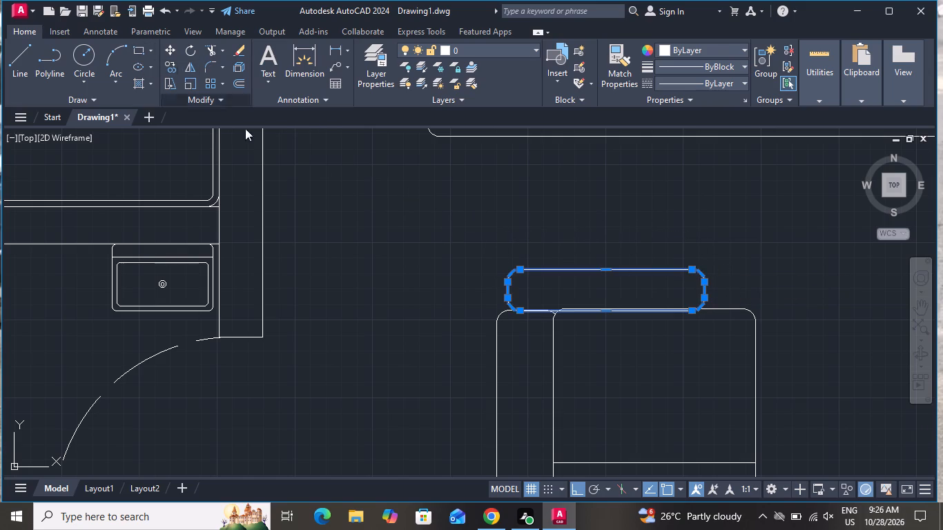
left_click(166, 66)
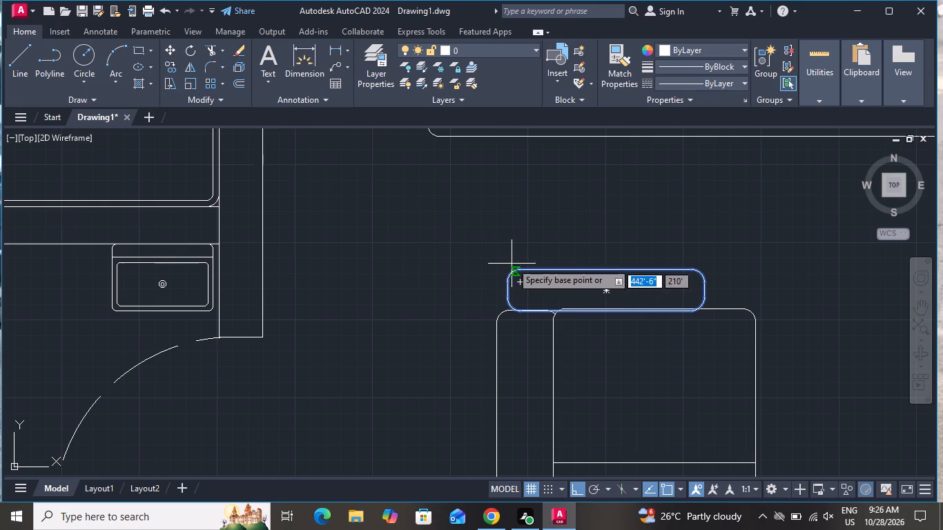
left_click(513, 262)
scroll(517, 209, "down", 3)
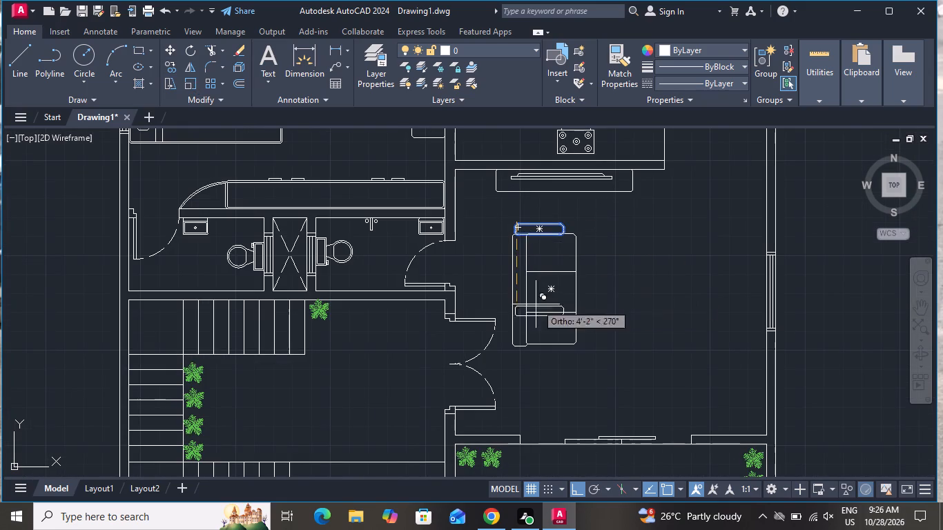
scroll(539, 353, "up", 4)
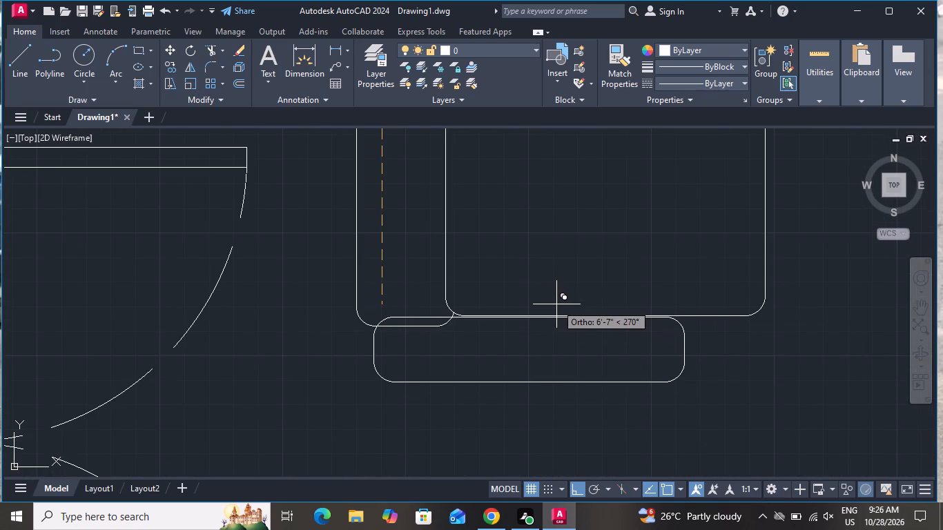
left_click(556, 304)
right_click(546, 266)
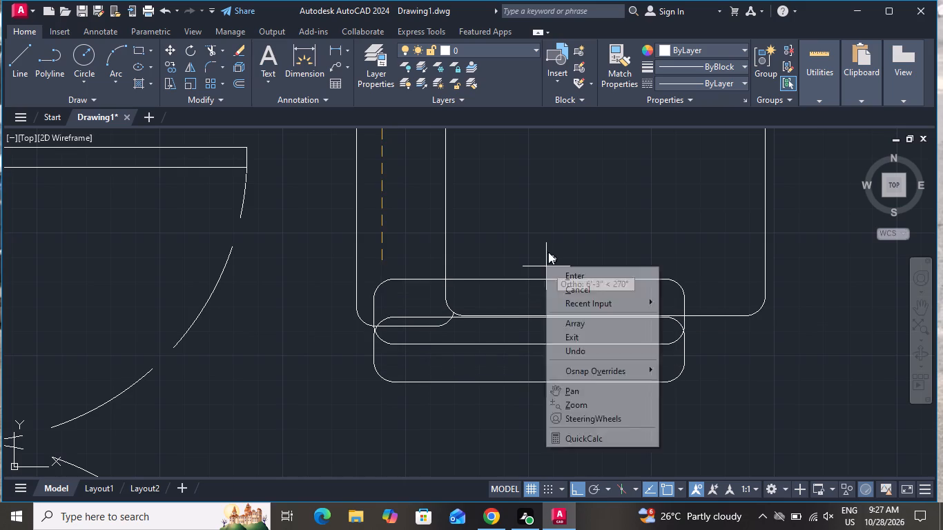
left_click(558, 293)
Trim away the lower armrest's edge and rounded corner where they overlap the backrest.
left_click(213, 50)
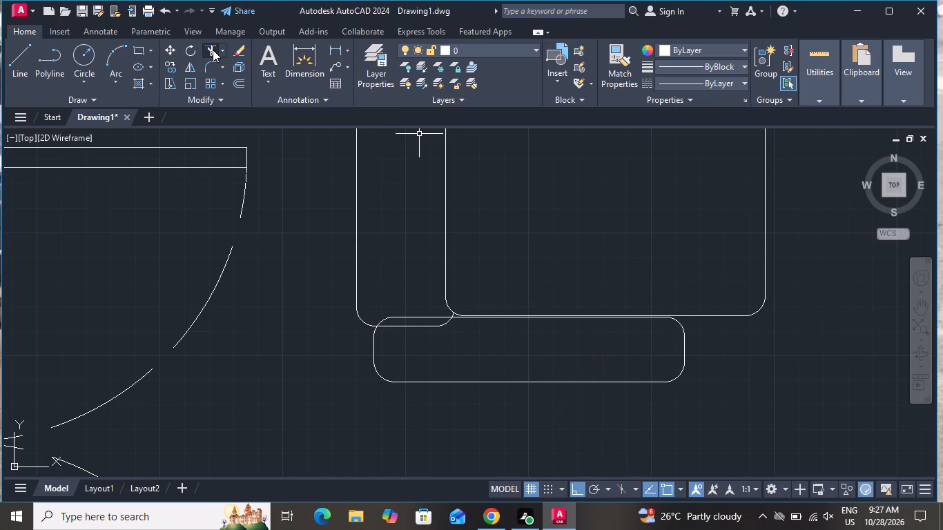
scroll(398, 317, "up", 2)
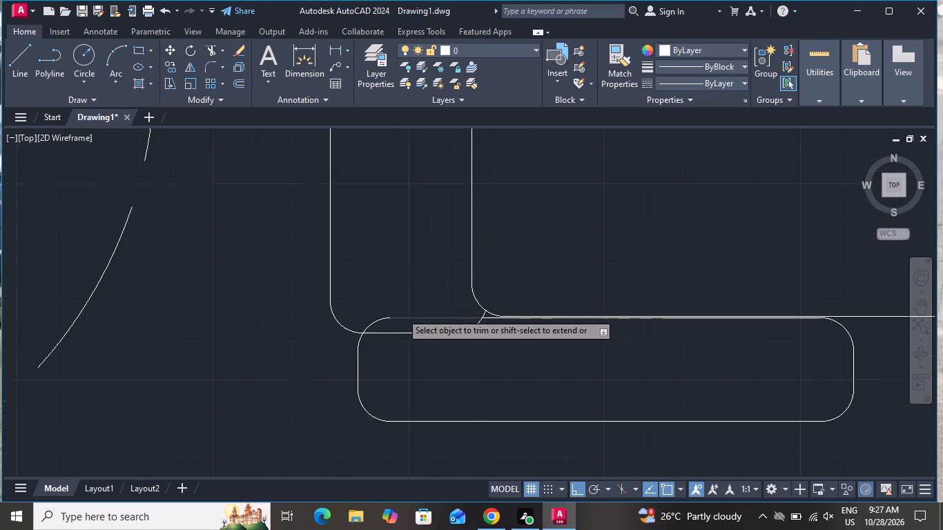
scroll(405, 310, "up", 1)
left_click(414, 345)
left_click(418, 317)
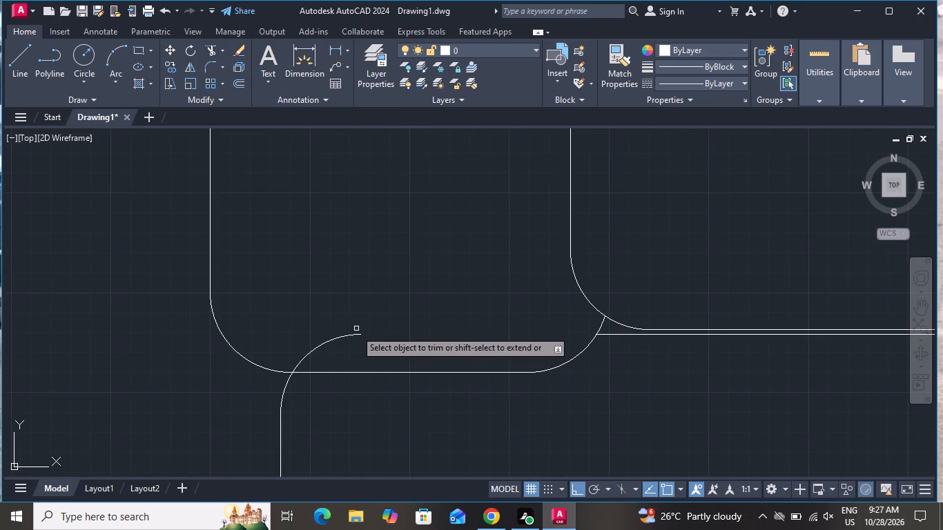
left_click(353, 328)
left_click(342, 346)
Trim away the upper armrest's edge where it overlaps the seat at the sofa's upper end.
scroll(359, 281, "down", 1)
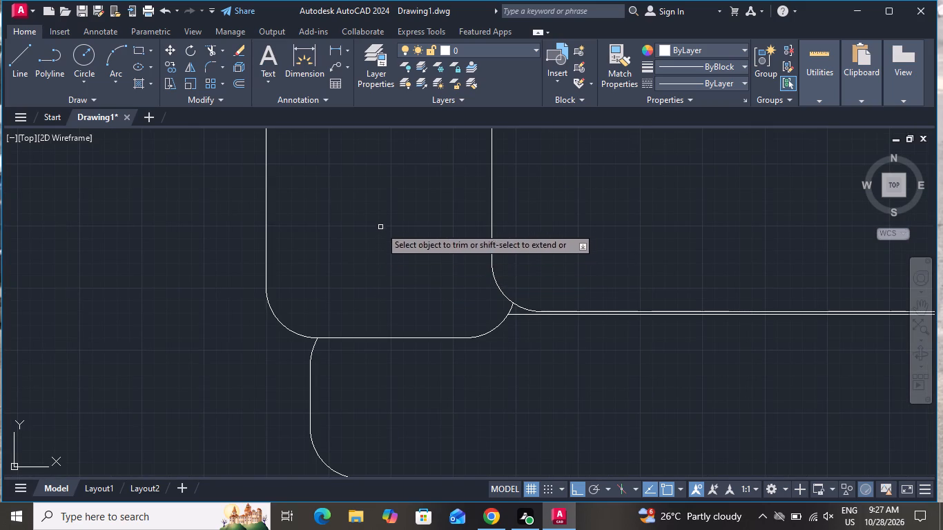
scroll(499, 261, "down", 3)
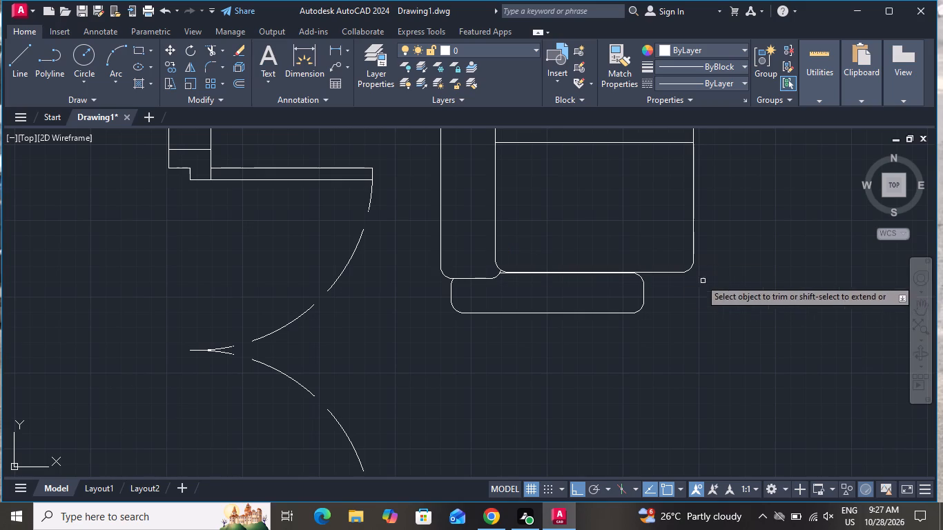
scroll(664, 259, "down", 3)
scroll(635, 150, "up", 4)
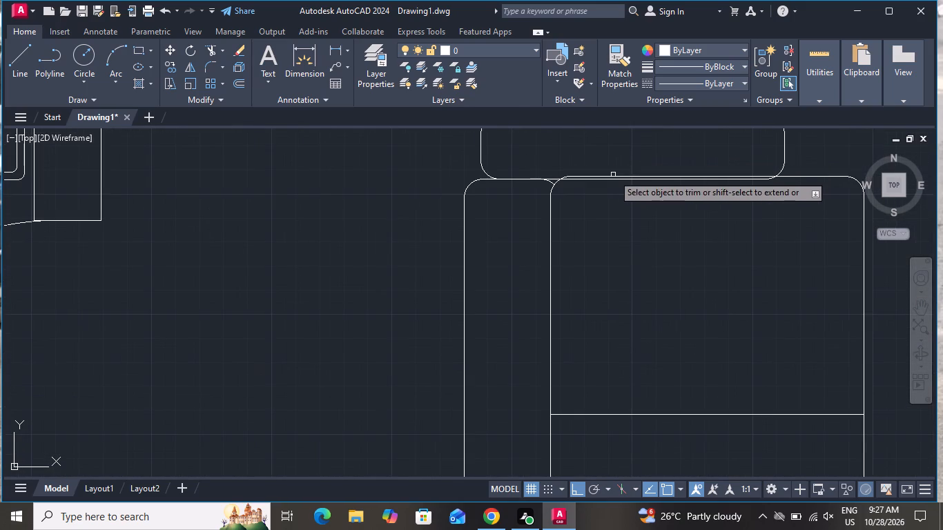
scroll(611, 180, "up", 3)
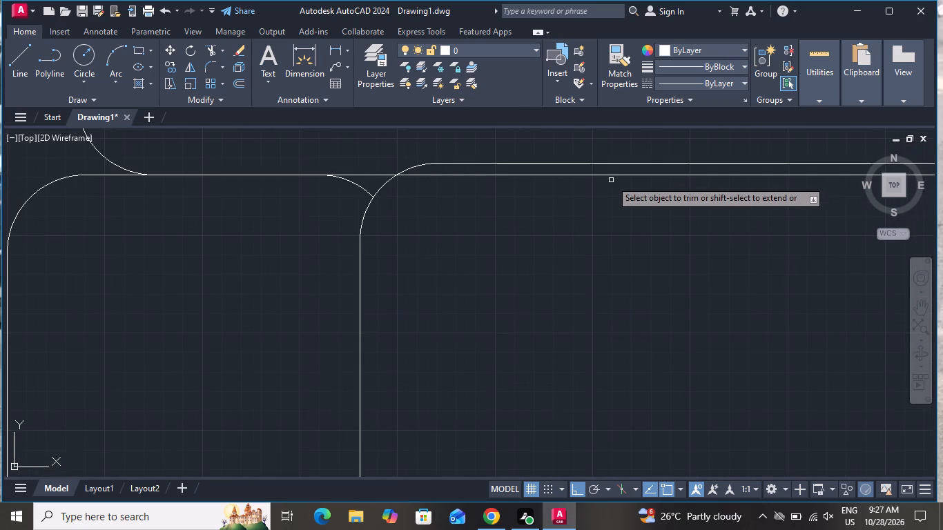
left_click(611, 178)
left_click(611, 175)
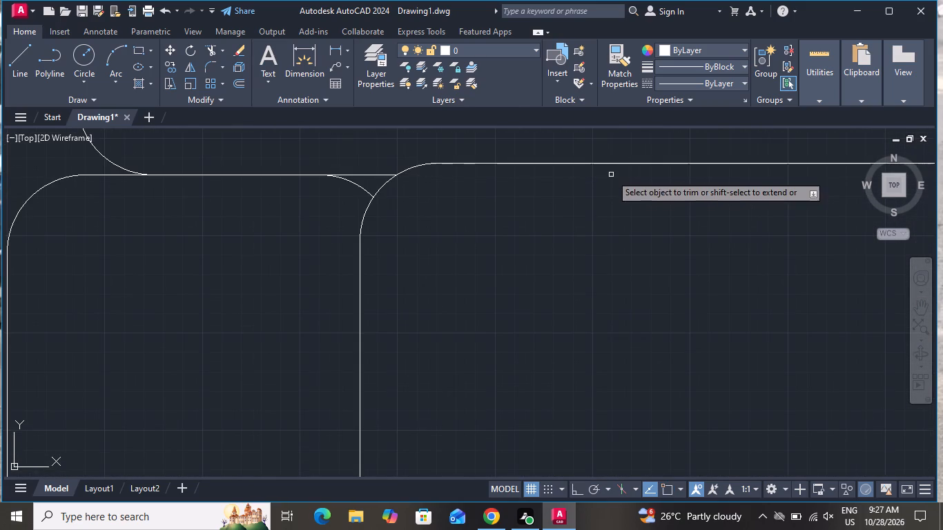
scroll(588, 196, "down", 3)
scroll(735, 188, "up", 3)
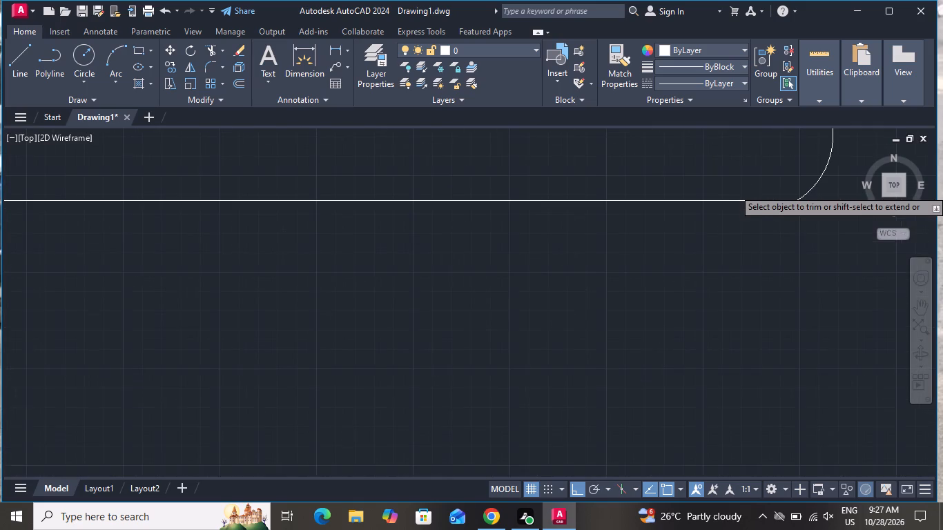
left_click(786, 206)
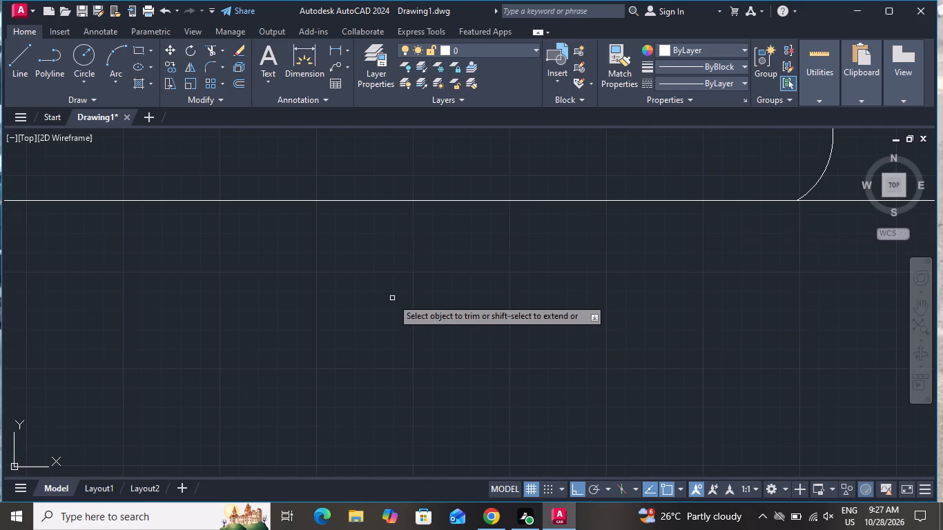
scroll(391, 294, "down", 3)
right_click(393, 290)
left_click(417, 311)
scroll(438, 252, "down", 2)
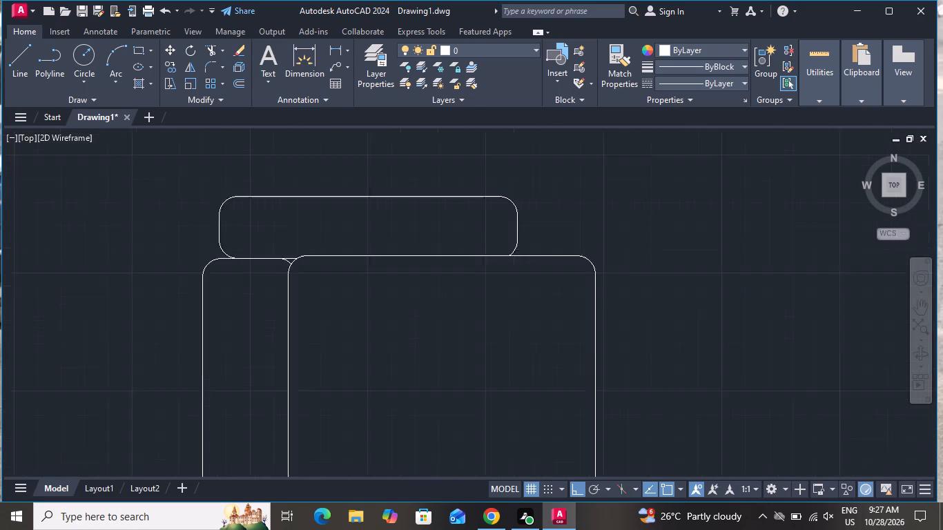
scroll(438, 252, "down", 3)
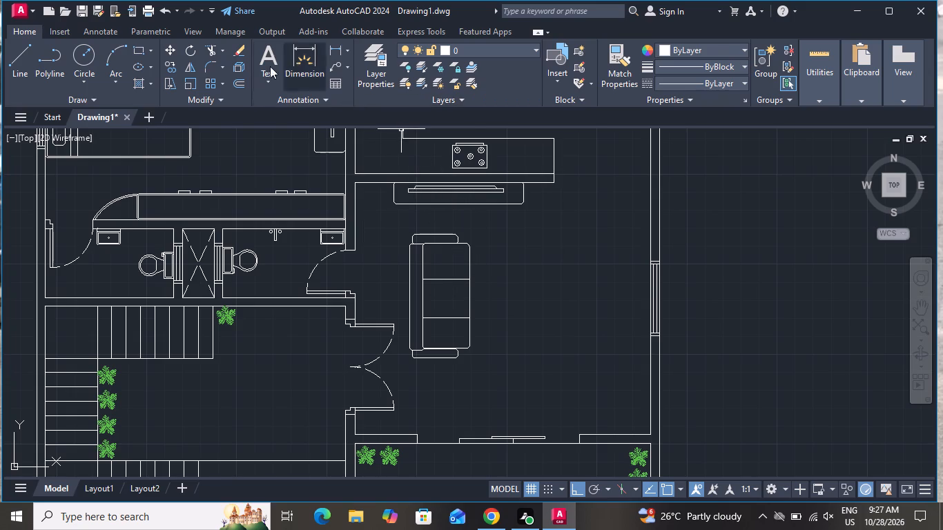
Draw a small four-sided polygon as a square cushion on the sofa's upper seat.
left_click(148, 51)
left_click(147, 90)
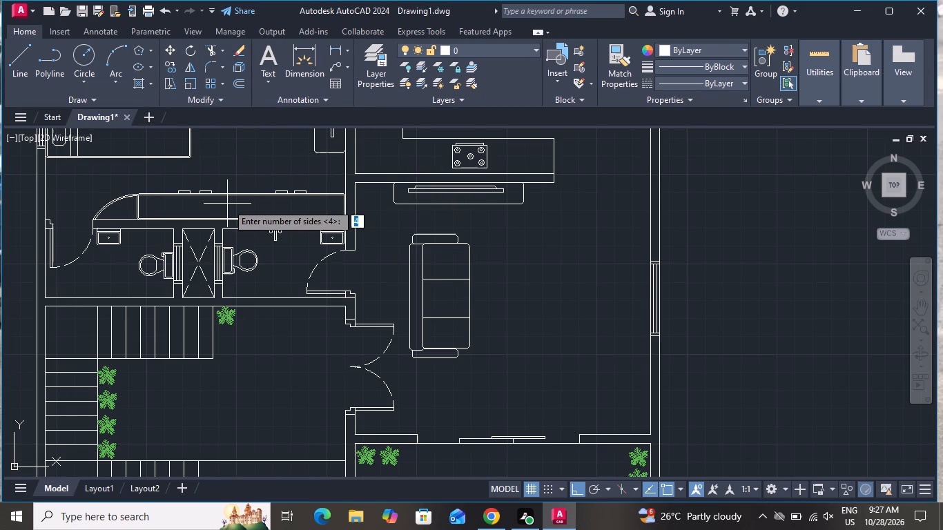
key("4")
key("space")
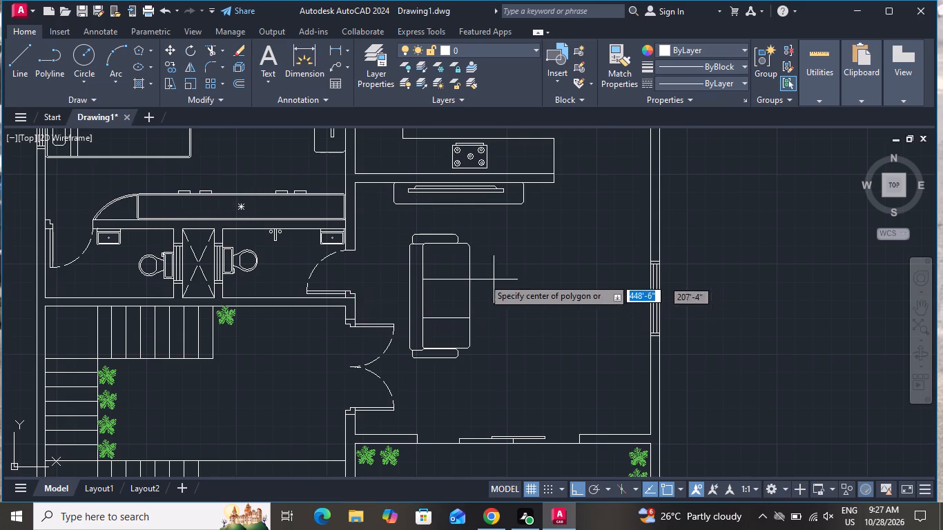
scroll(442, 251, "up", 3)
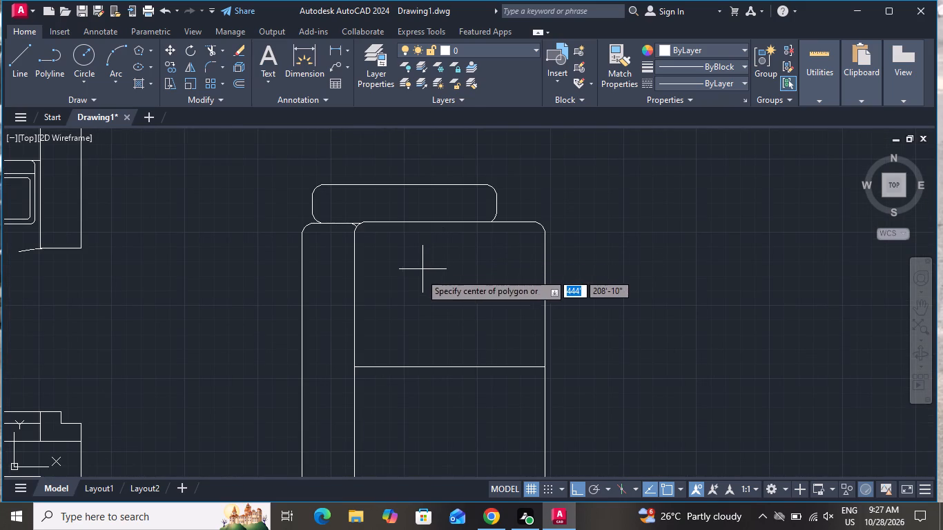
left_click(420, 278)
left_click_drag(453, 329, 420, 278)
left_click(412, 255)
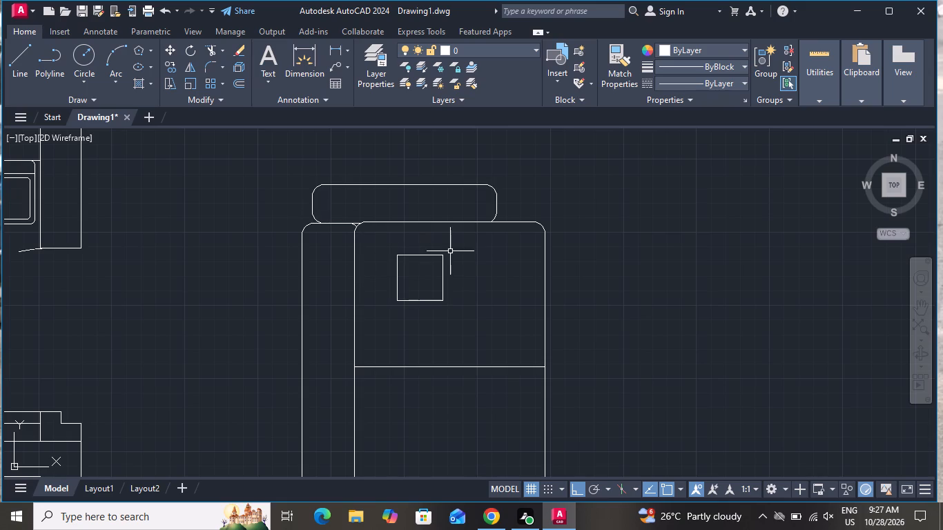
With Ortho off, copy the square cushion about 5" right and 3" down so it overlaps the original on the upper seat.
left_click_drag(458, 254, 453, 263)
left_click(386, 311)
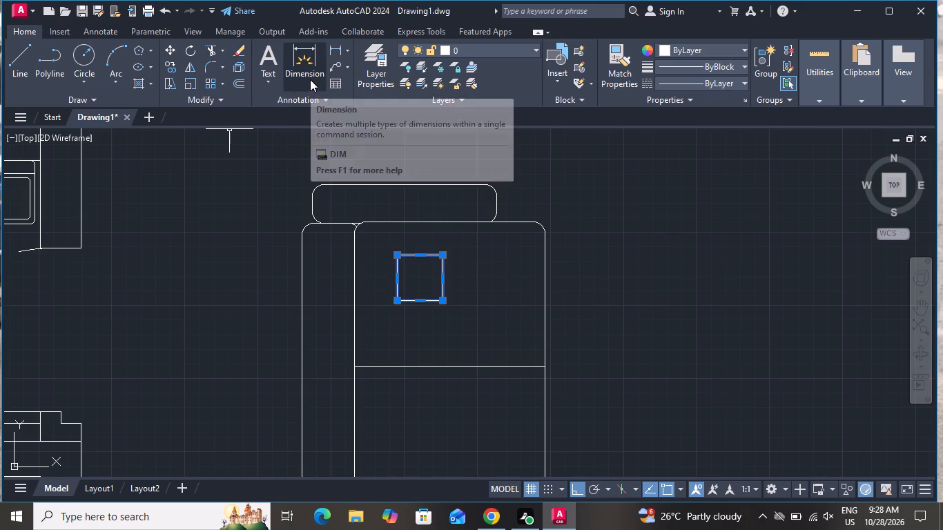
left_click(175, 67)
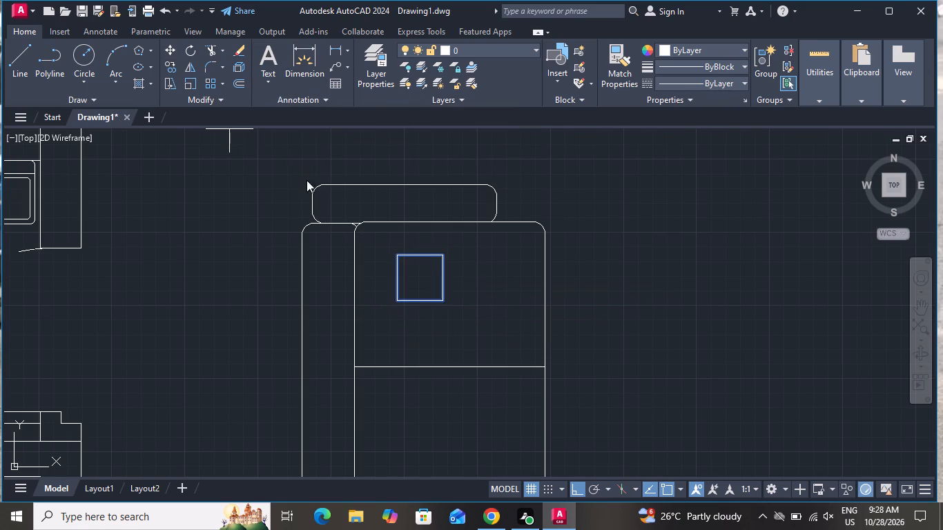
left_click(411, 273)
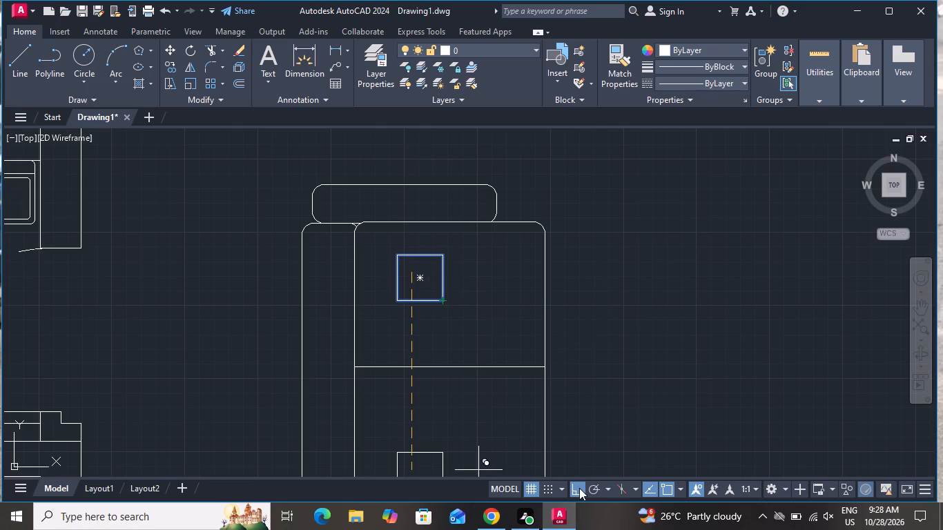
left_click(579, 488)
left_click(441, 292)
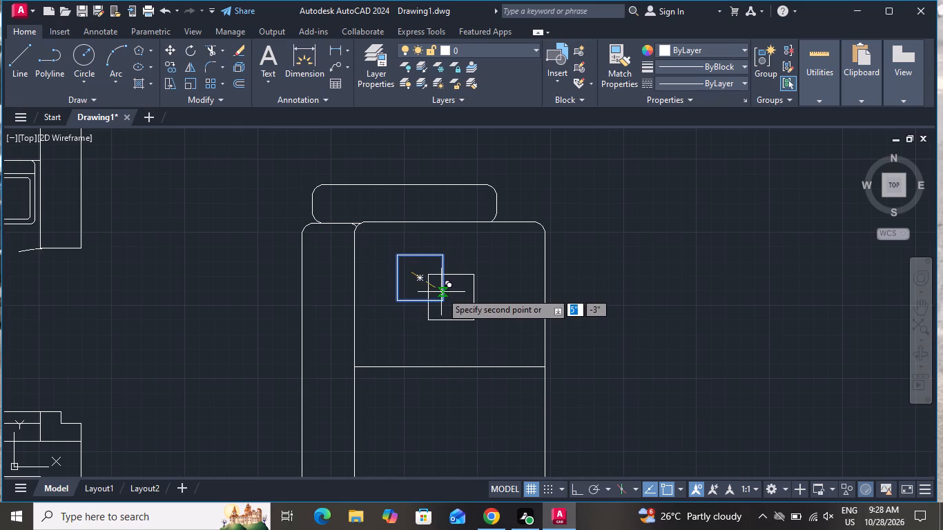
Place two more diagonally overlapping copies of the square cushion on the sofa's lowest seat.
scroll(492, 331, "down", 2)
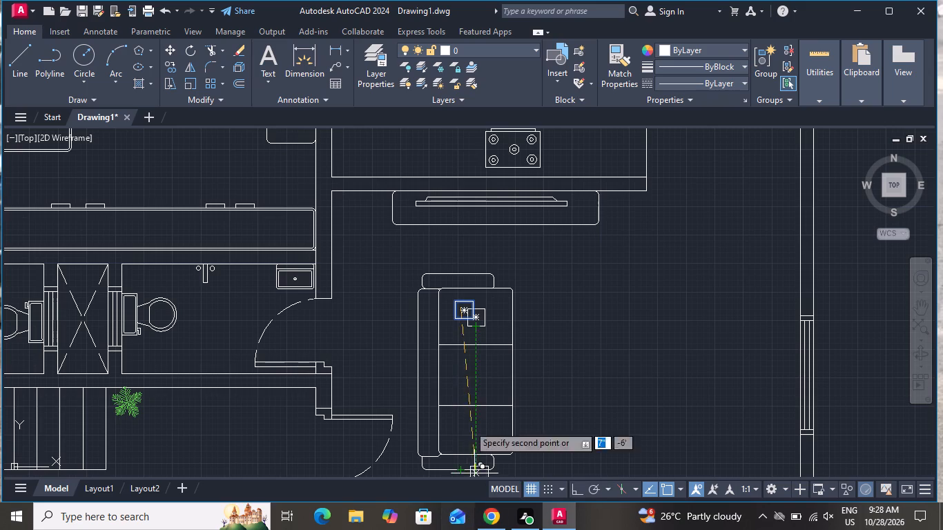
scroll(464, 465, "up", 2)
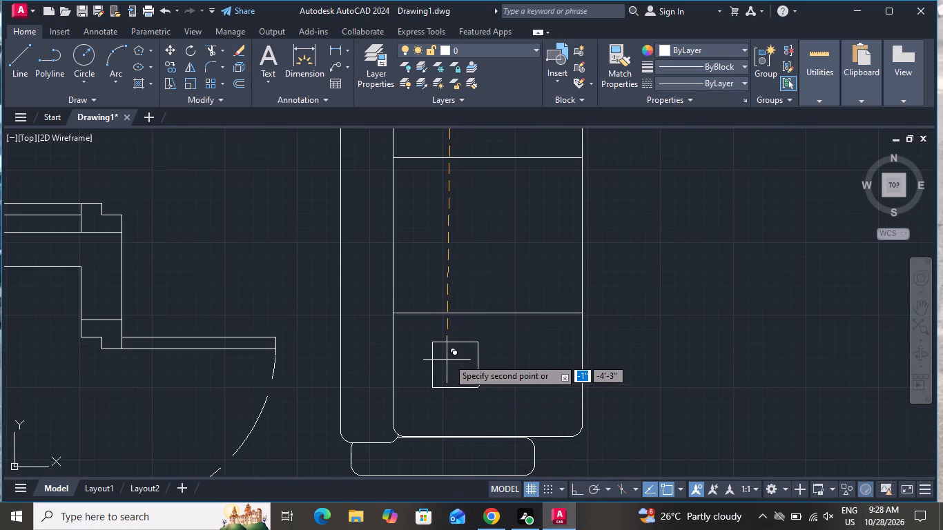
left_click(451, 351)
left_click(476, 373)
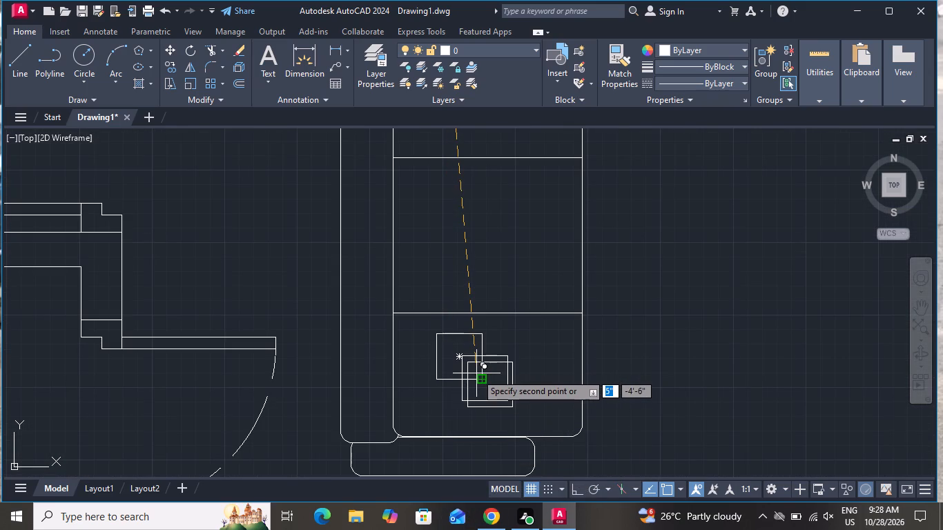
right_click(476, 375)
left_click(506, 203)
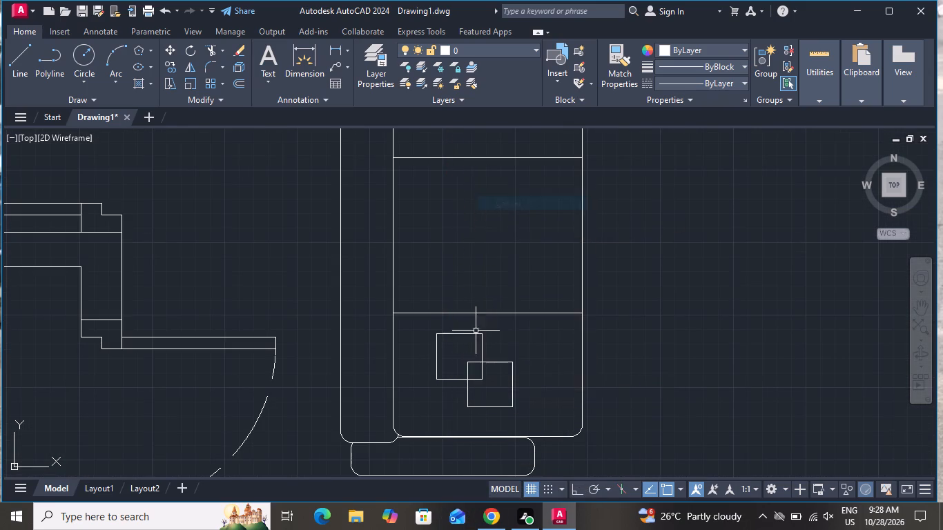
Copy the whole sofa with its cushions about 6'-3" to the right in the living room.
scroll(474, 340, "down", 3)
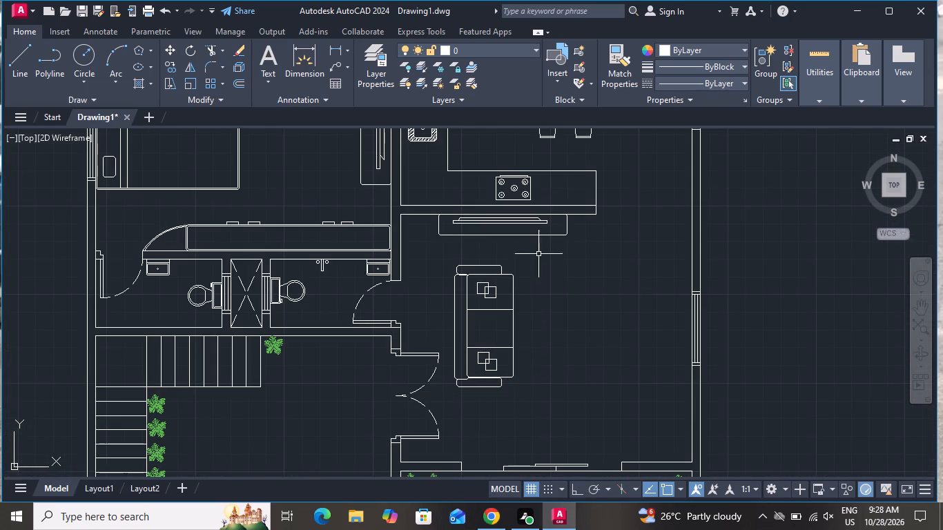
left_click(538, 244)
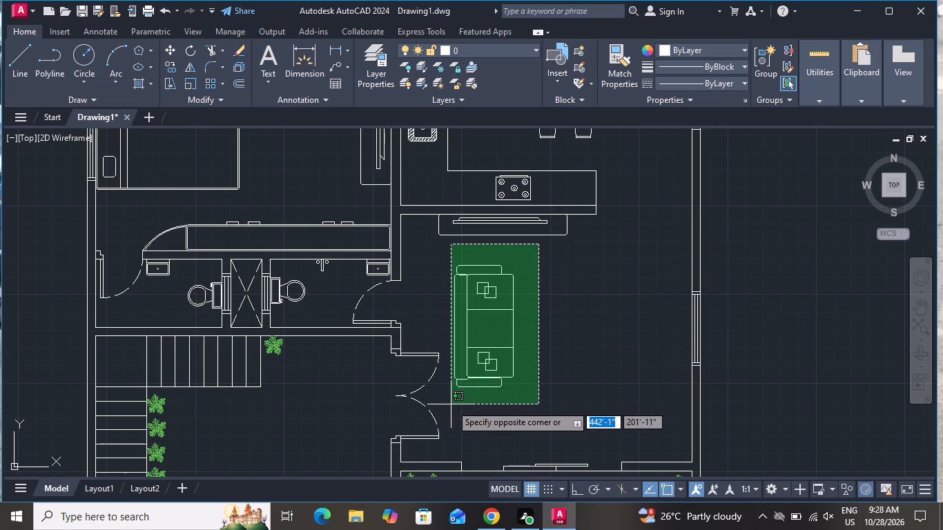
left_click(450, 404)
left_click(175, 65)
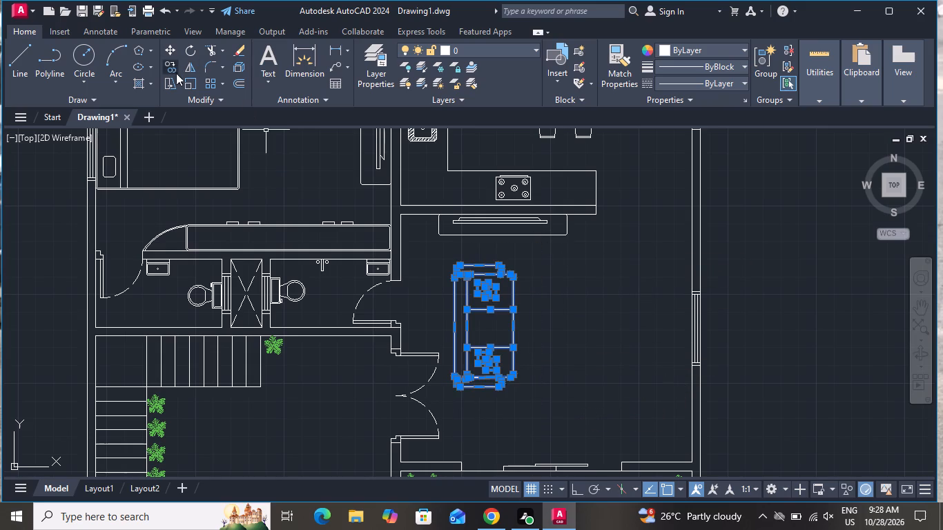
left_click(522, 386)
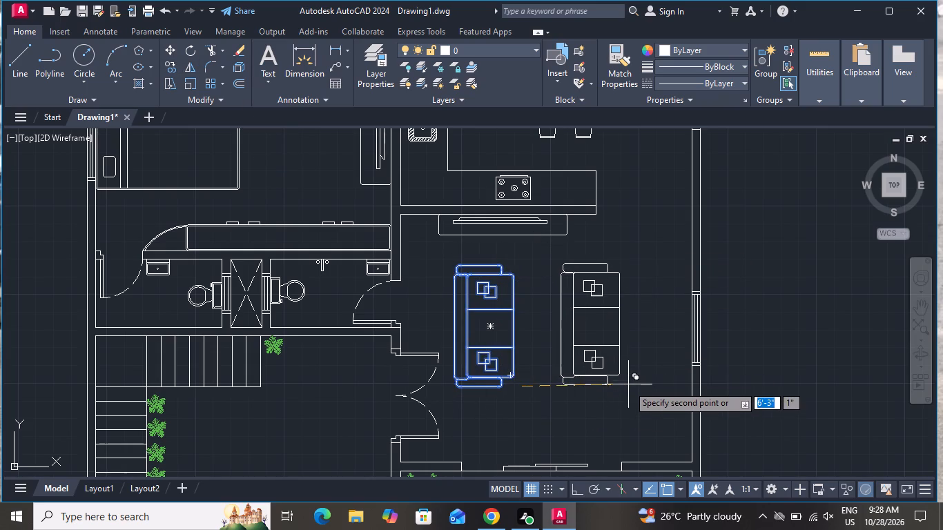
left_click(628, 387)
right_click_drag(625, 386, 618, 389)
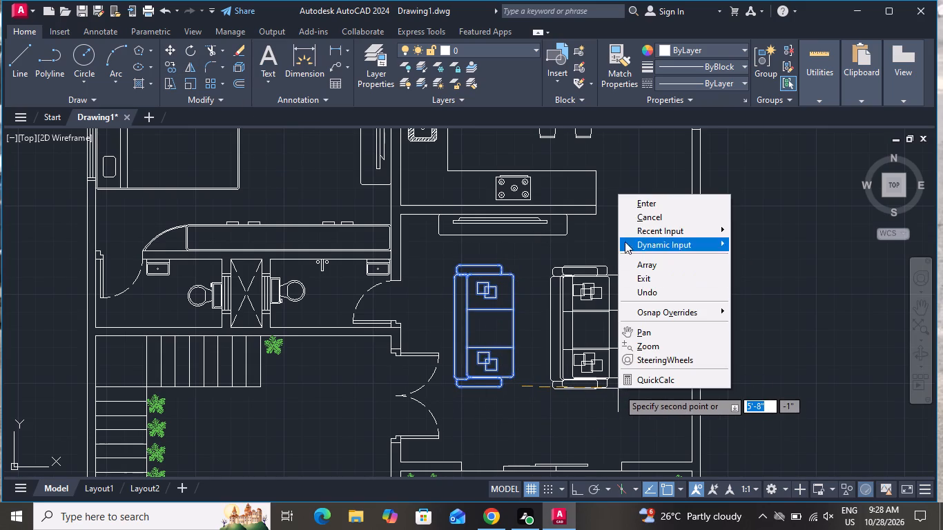
left_click(624, 212)
With Ortho on, rotate the copied sofa 90° counterclockwise so its backrest runs along the lower side.
left_click(648, 253)
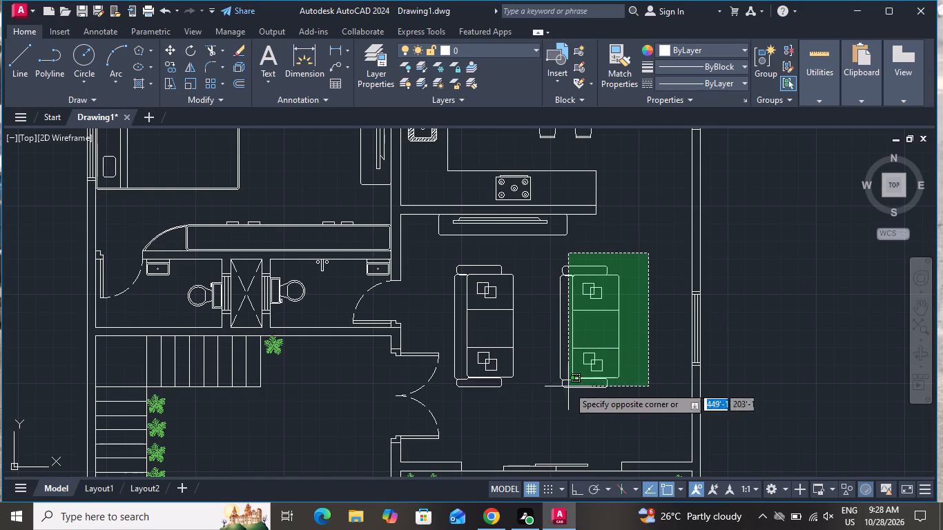
left_click(548, 400)
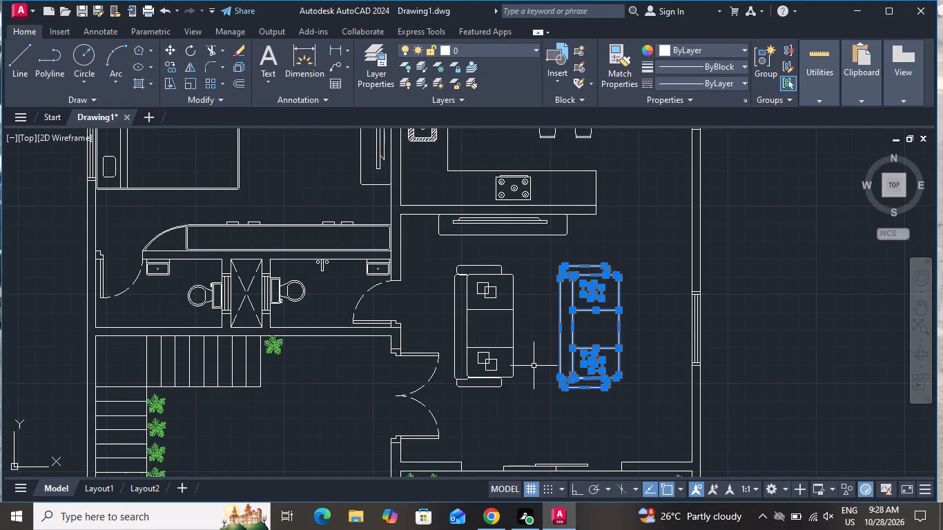
left_click(181, 46)
left_click(196, 50)
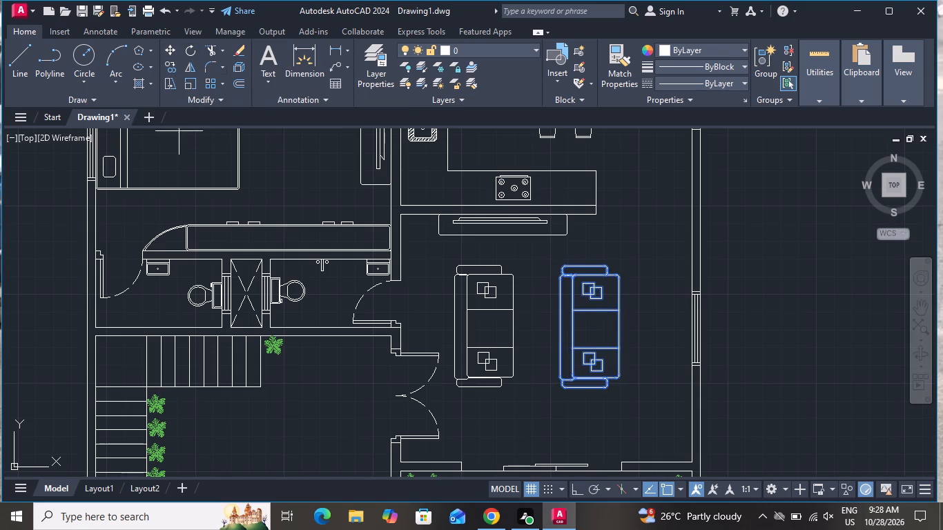
left_click(580, 490)
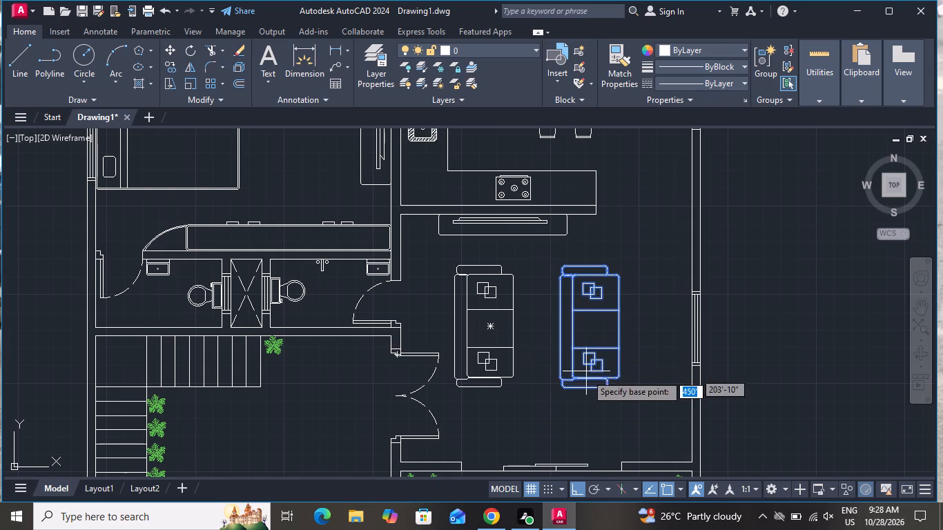
left_click(575, 401)
left_click(634, 257)
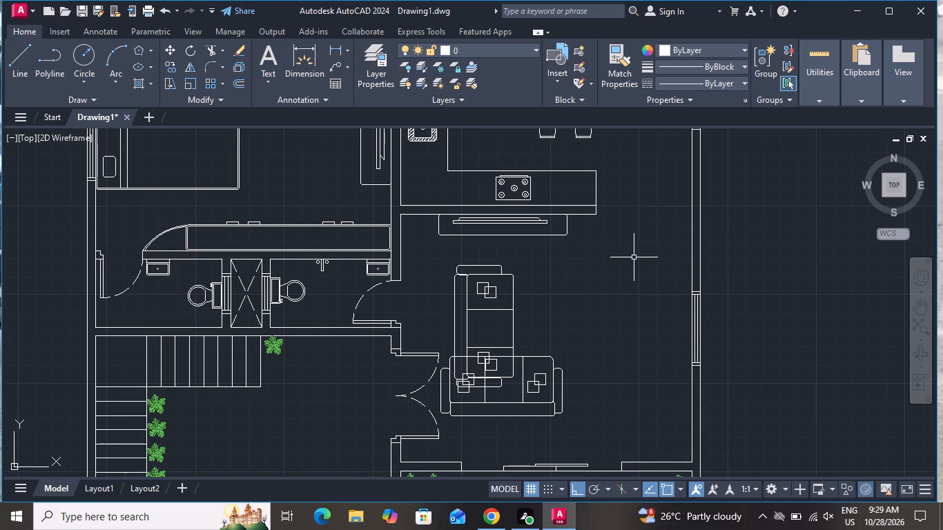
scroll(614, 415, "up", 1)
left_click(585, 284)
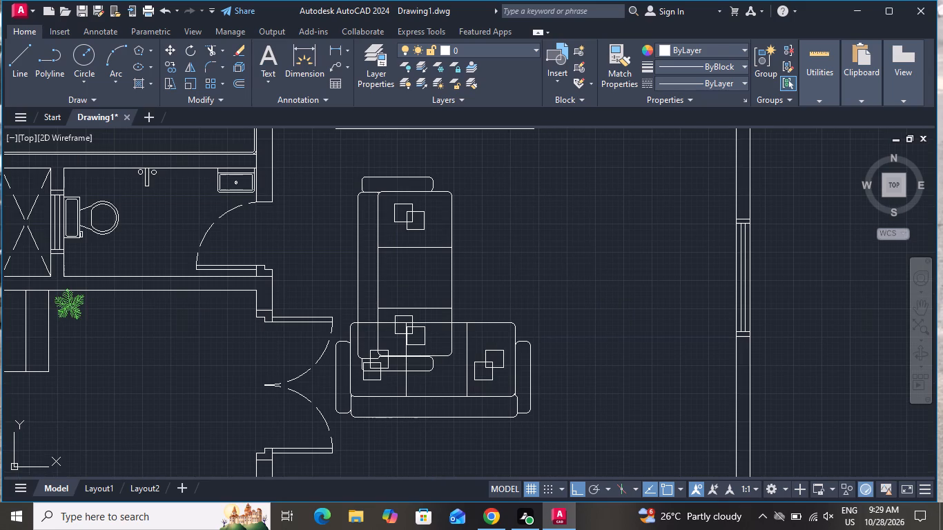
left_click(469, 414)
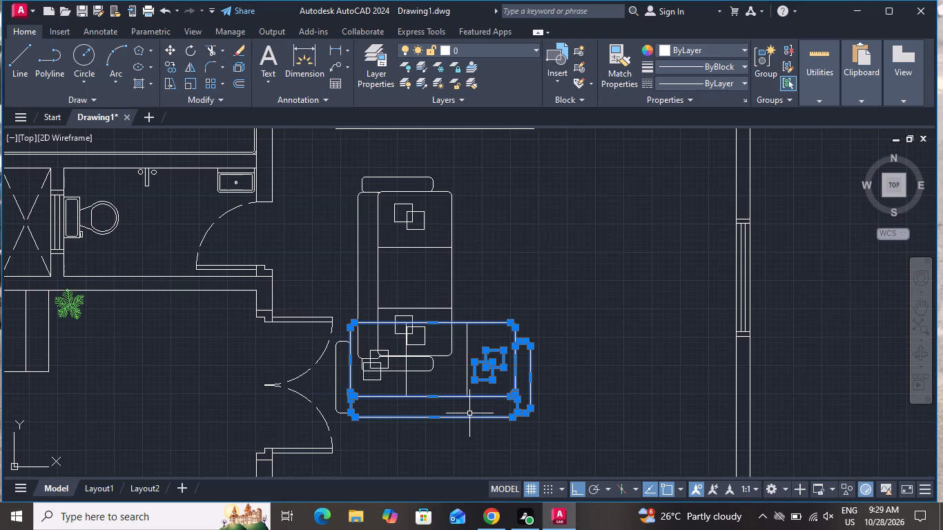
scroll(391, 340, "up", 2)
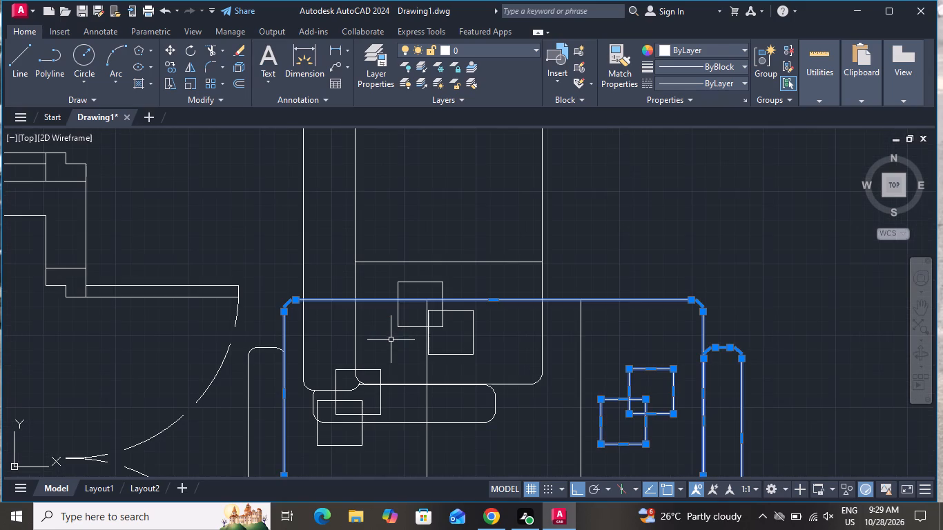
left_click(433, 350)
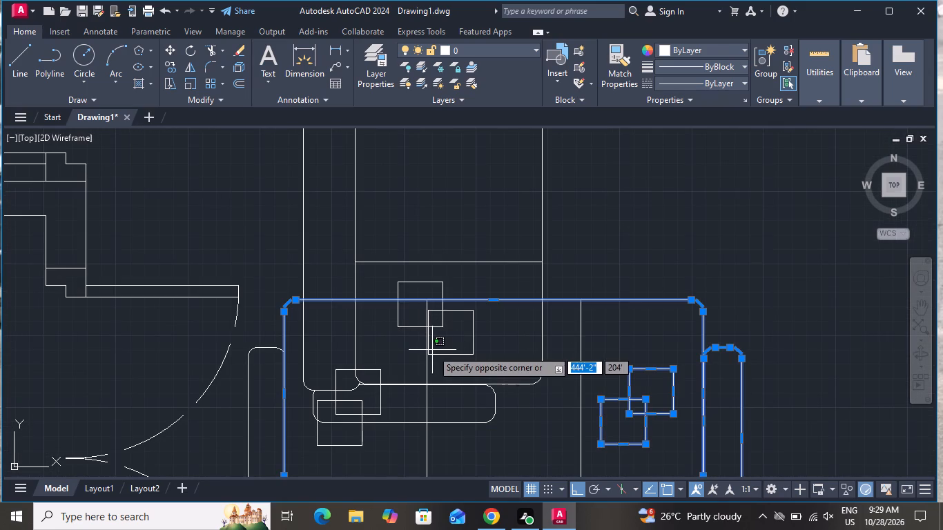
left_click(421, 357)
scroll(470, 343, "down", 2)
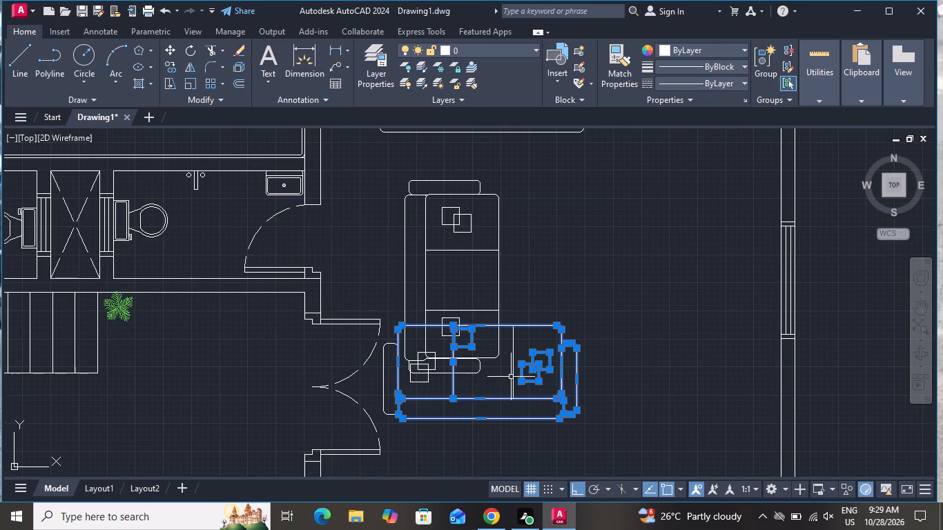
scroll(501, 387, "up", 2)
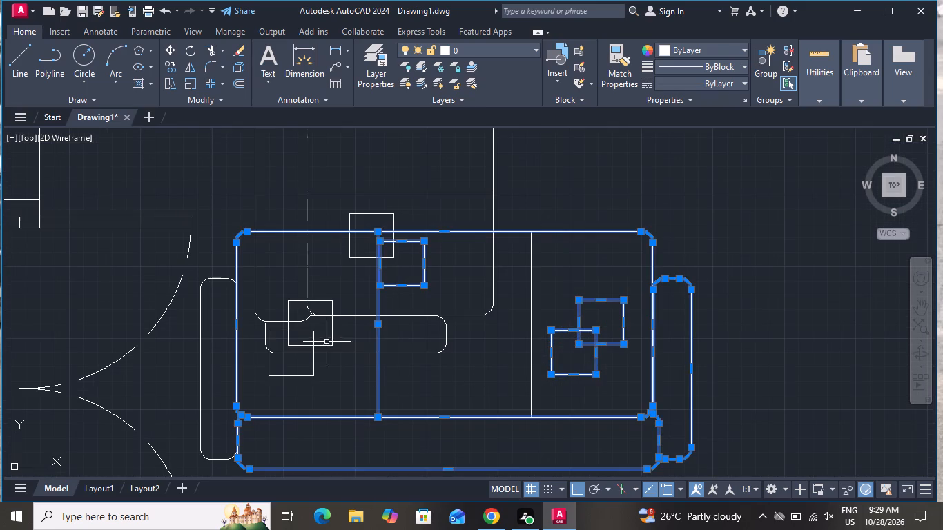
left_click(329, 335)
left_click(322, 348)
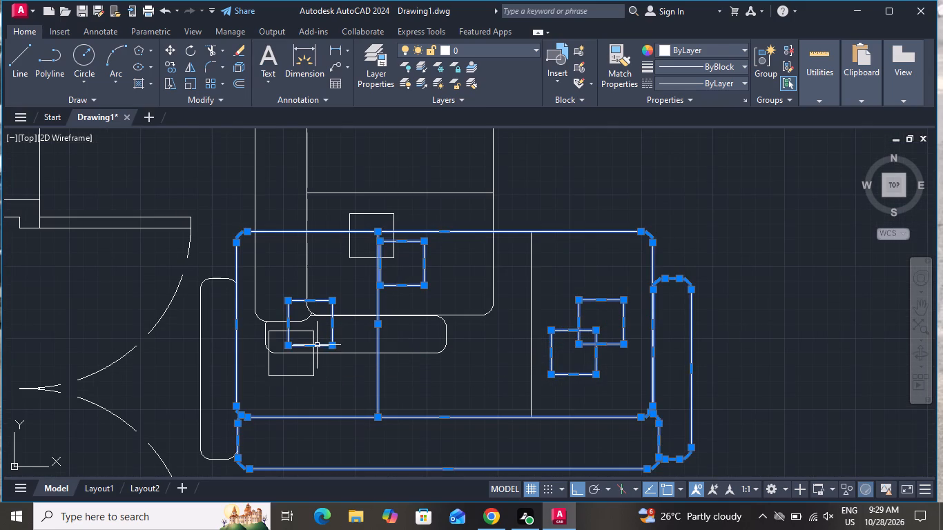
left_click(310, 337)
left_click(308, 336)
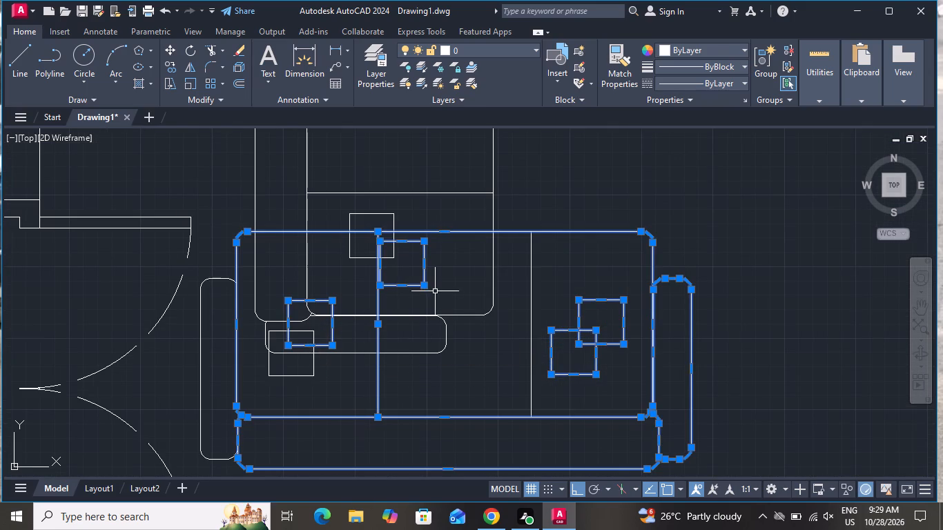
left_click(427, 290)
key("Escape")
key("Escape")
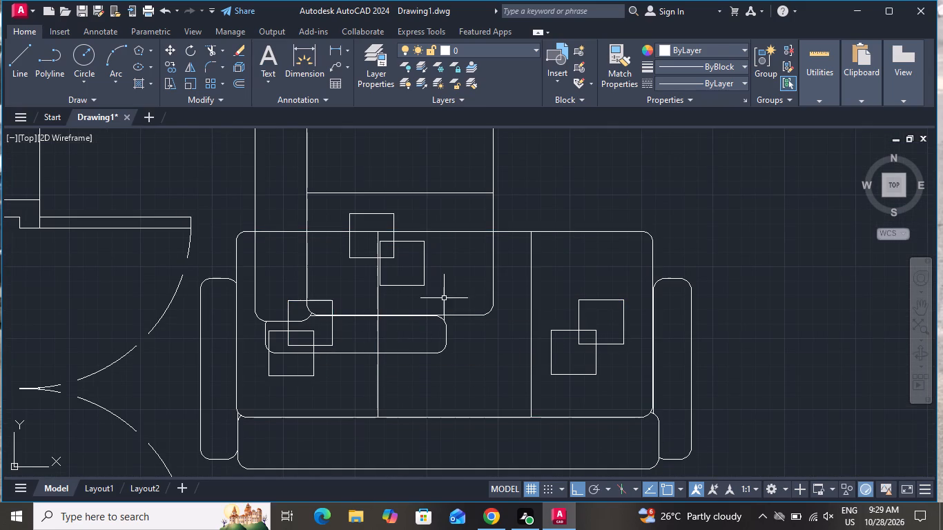
Move the whole rotated sofa with its cushions about 5' right and slightly up, clear of the vertical sofa.
left_click(713, 210)
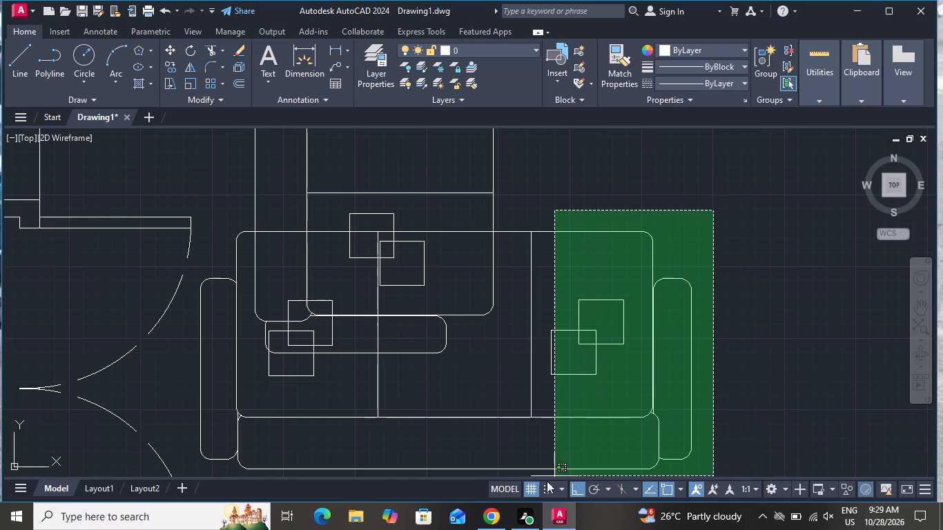
left_click(531, 465)
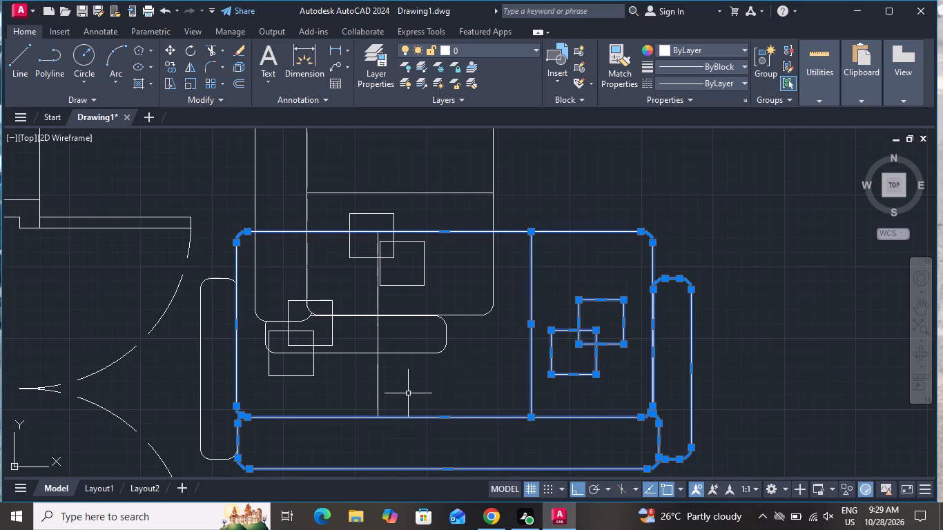
left_click(401, 390)
left_click(367, 391)
scroll(322, 351, "up", 2)
left_click(323, 339)
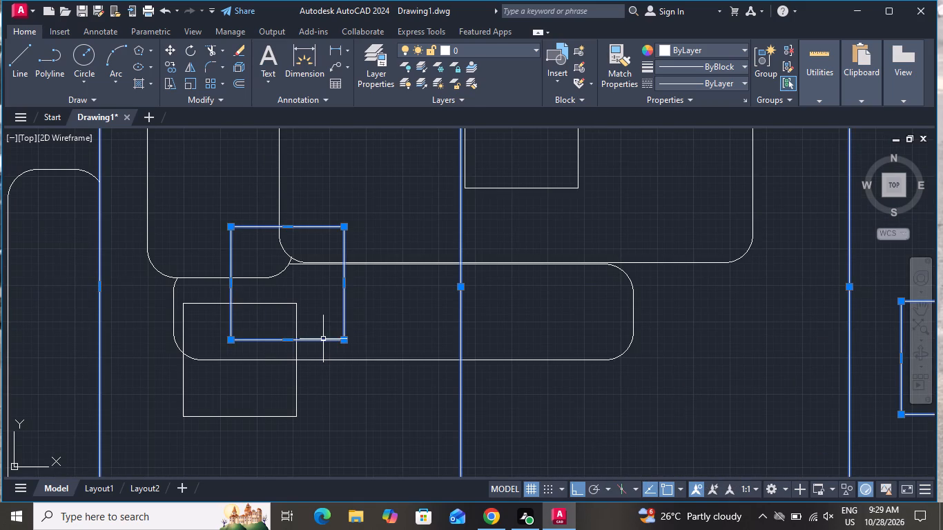
left_click(296, 313)
scroll(369, 362, "down", 3)
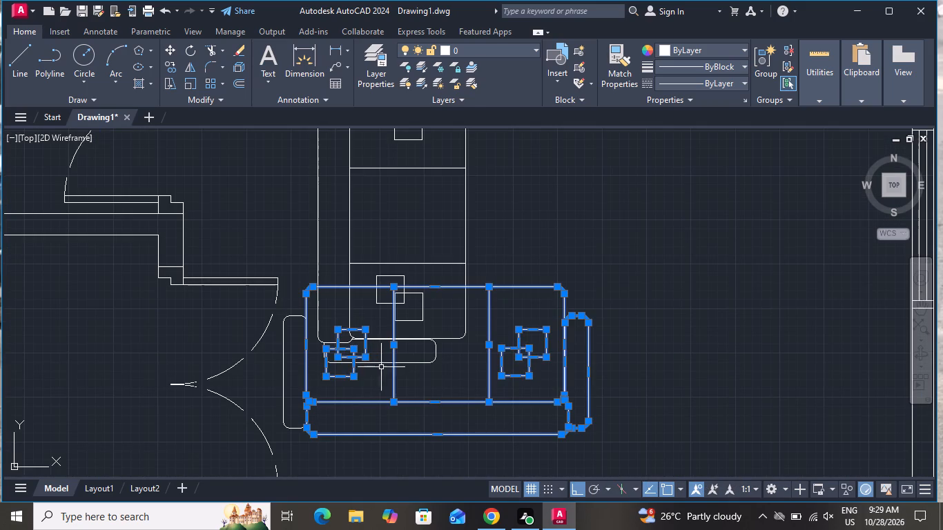
left_click(292, 360)
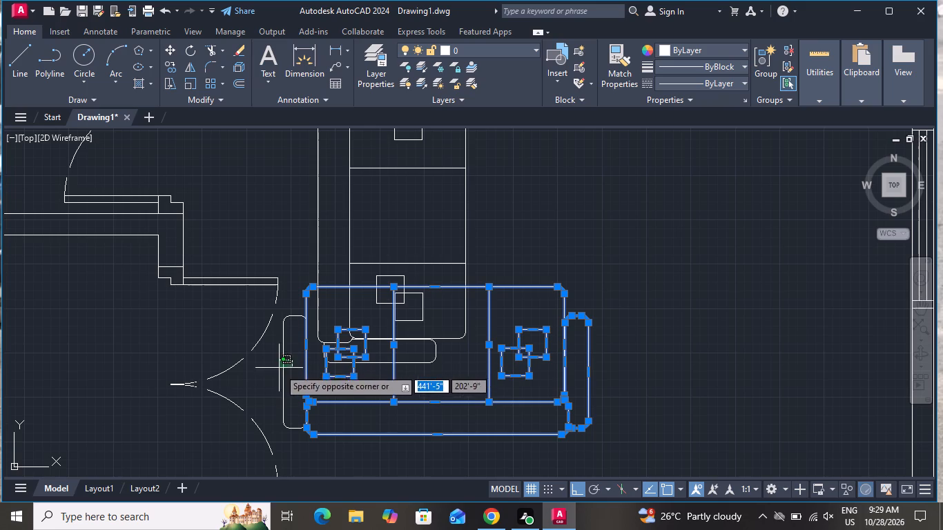
left_click(279, 369)
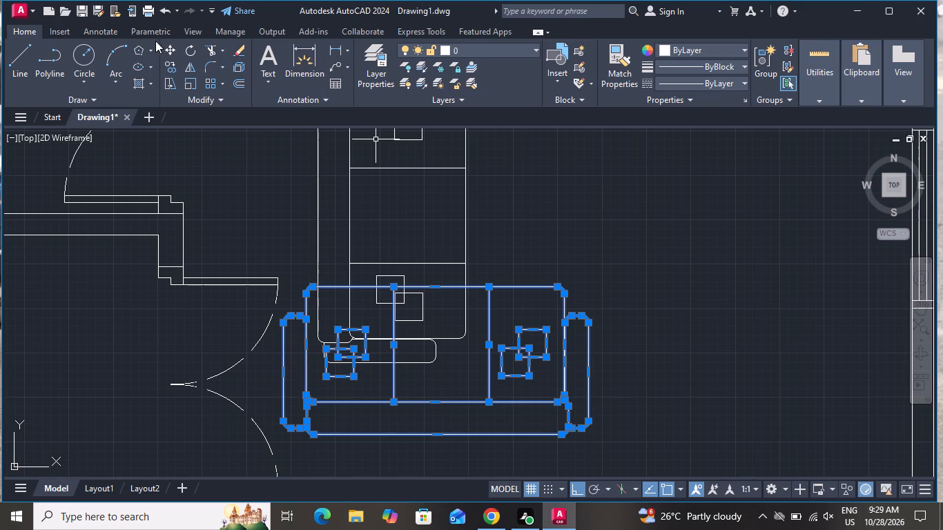
left_click(171, 49)
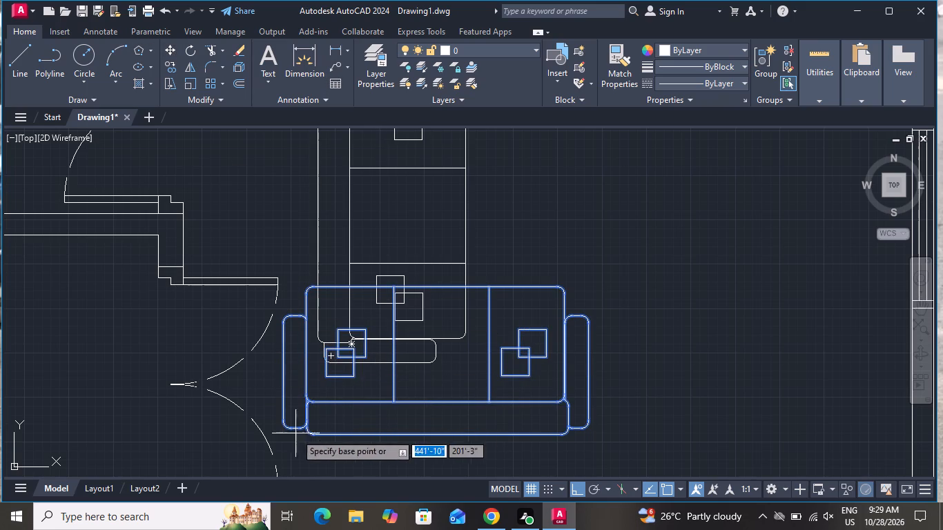
left_click(278, 429)
scroll(518, 416, "down", 1)
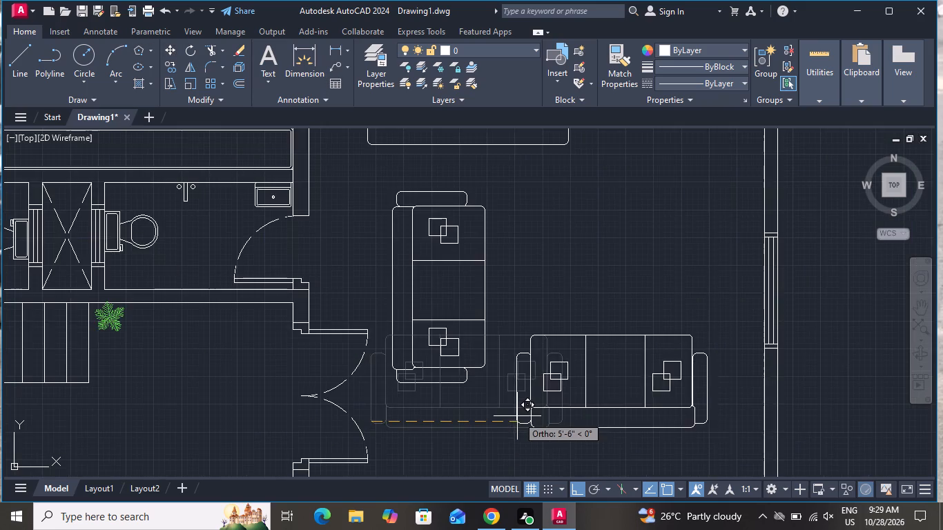
scroll(501, 415, "down", 2)
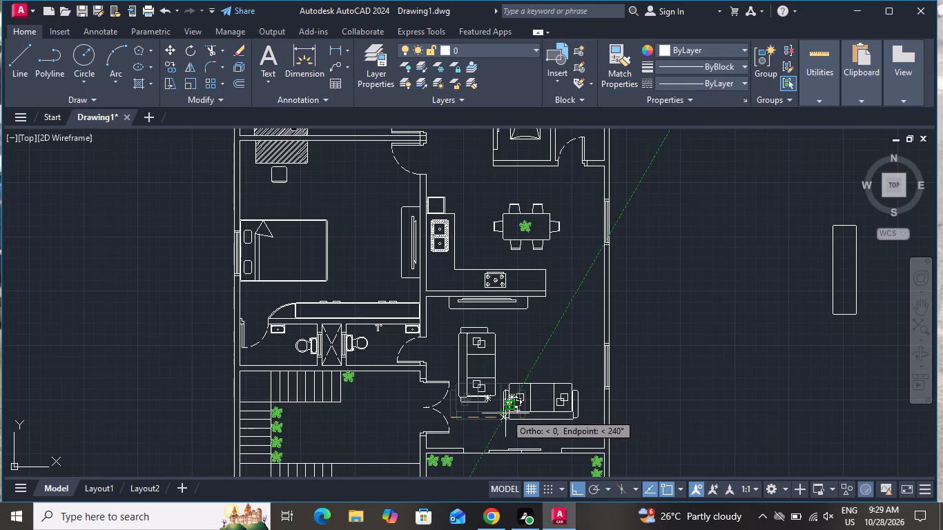
scroll(505, 413, "up", 1)
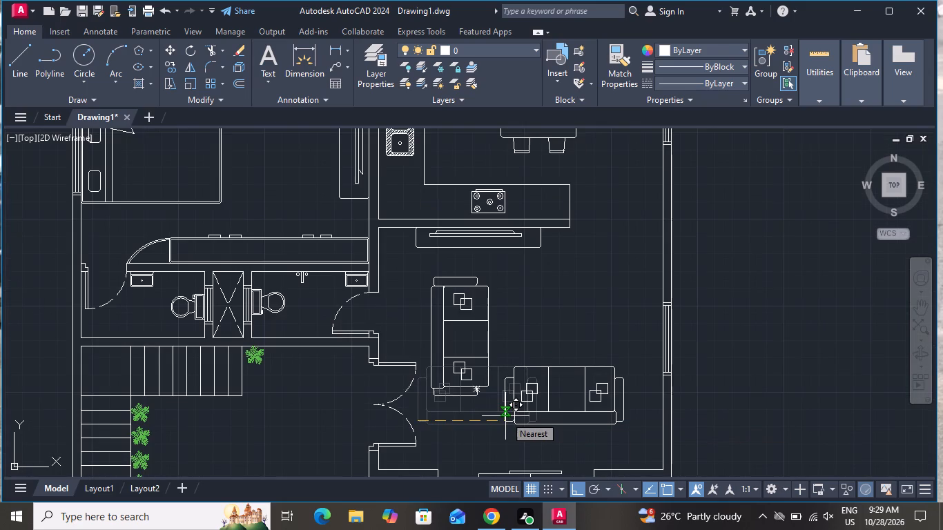
left_click(505, 416)
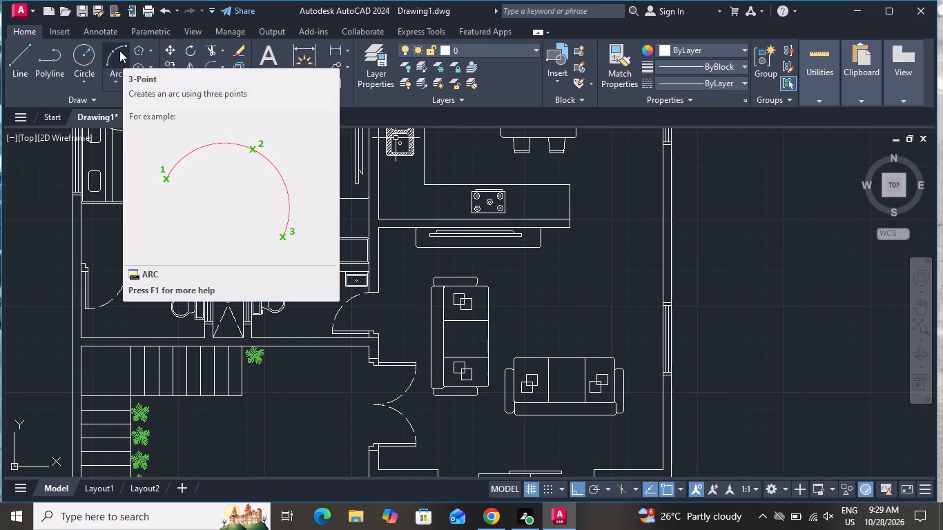
Draw an upward-curving, three-point semicircular arc about 2'-2" wide in the open living room area between the sofas and window.
left_click(119, 50)
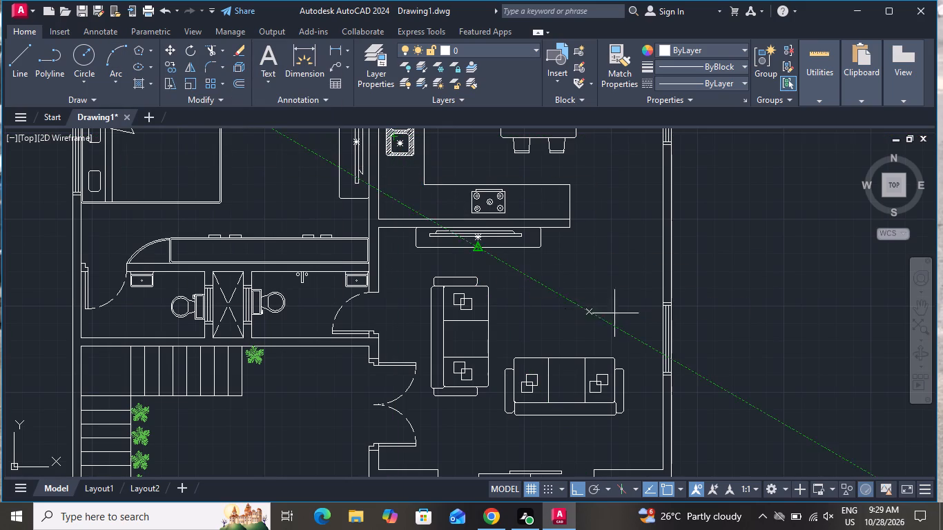
scroll(728, 333, "up", 1)
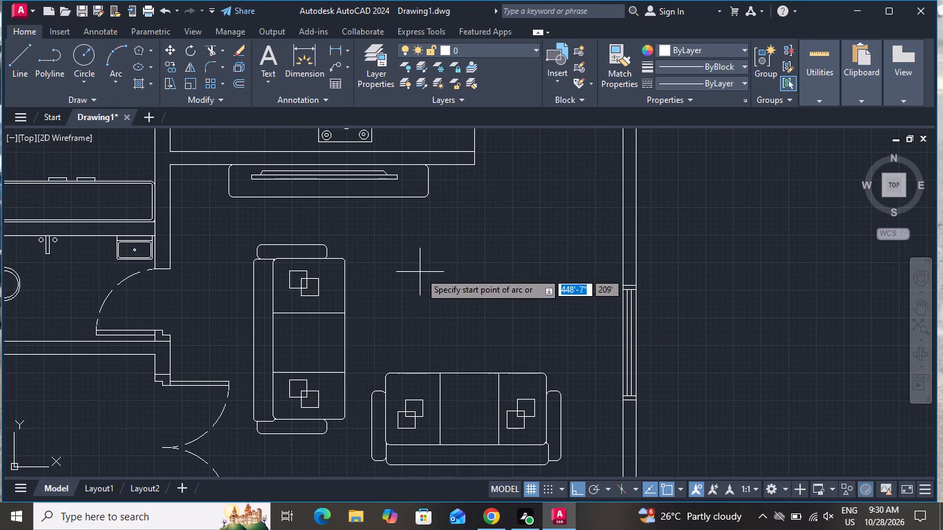
left_click(420, 272)
left_click(479, 274)
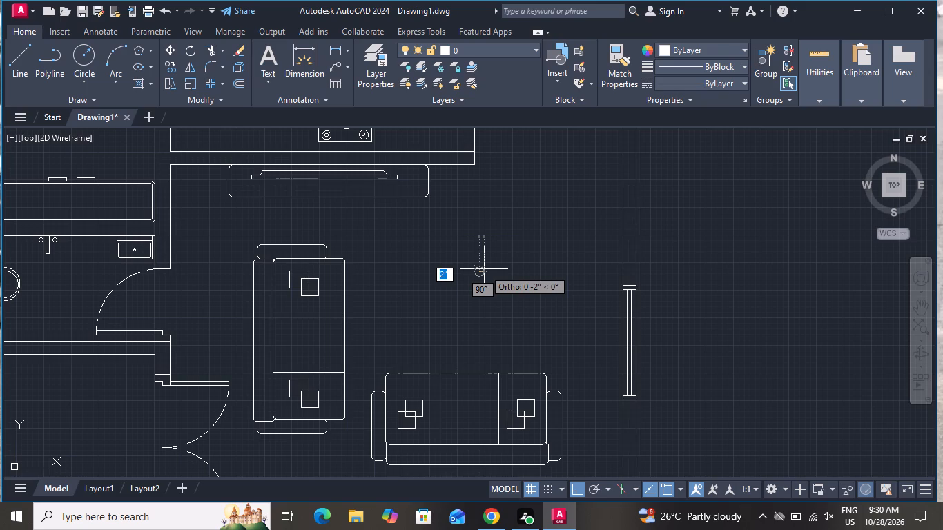
scroll(487, 272, "up", 2)
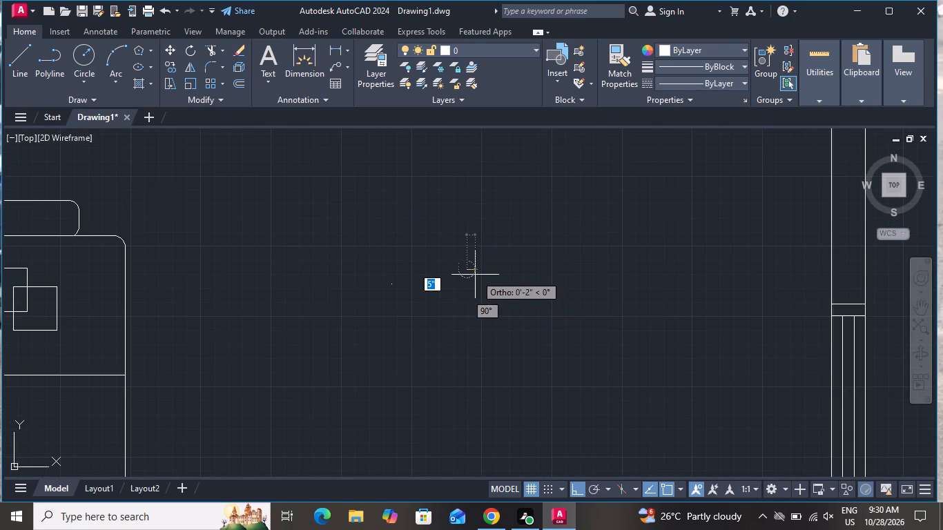
left_click(474, 277)
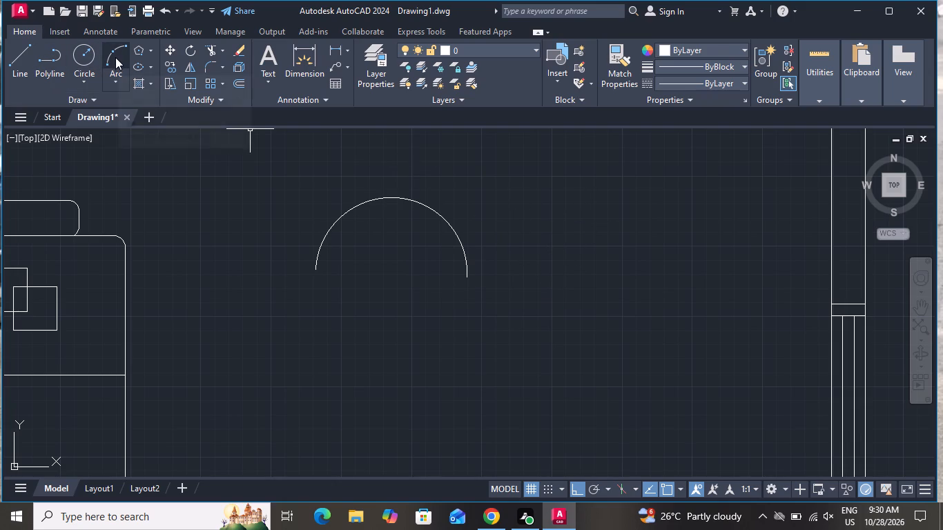
Draw a line about 1'-5" down from the arc's left end and a horizontal base line about 2'-2" to the right.
left_click(12, 52)
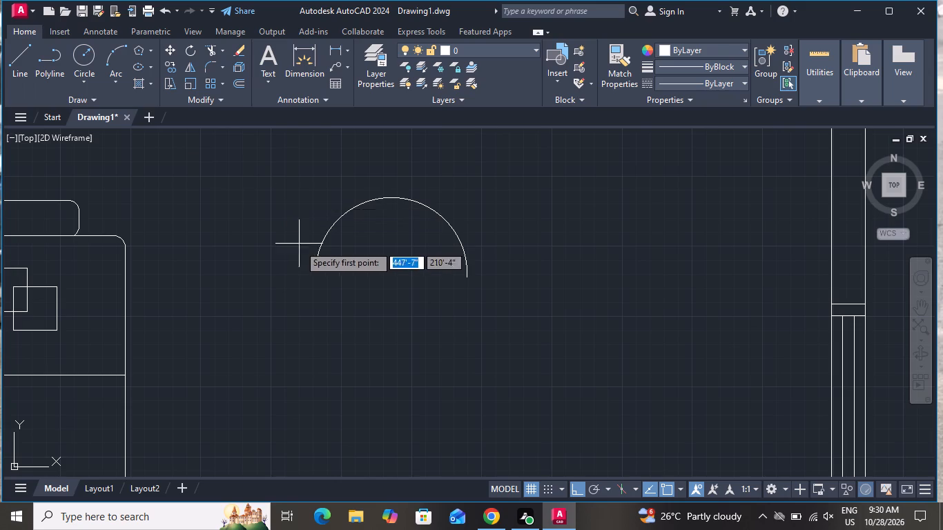
left_click(311, 270)
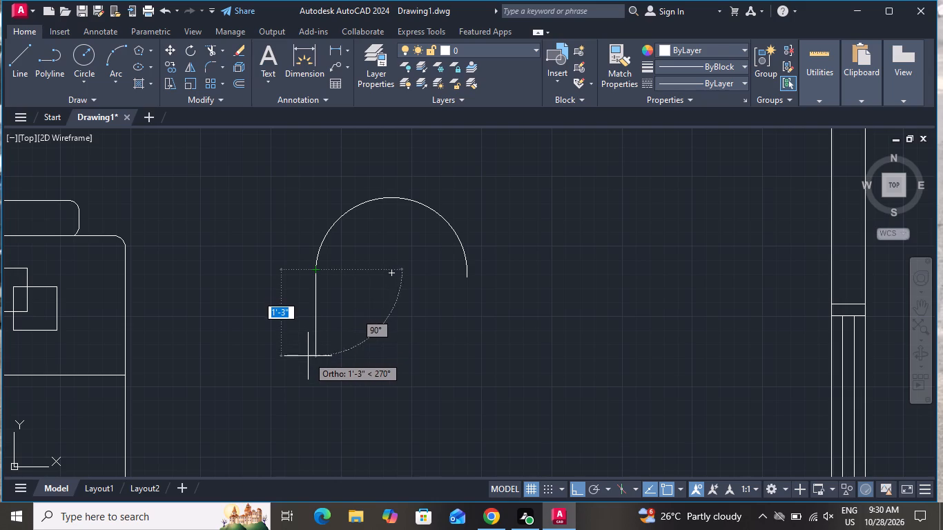
left_click(308, 369)
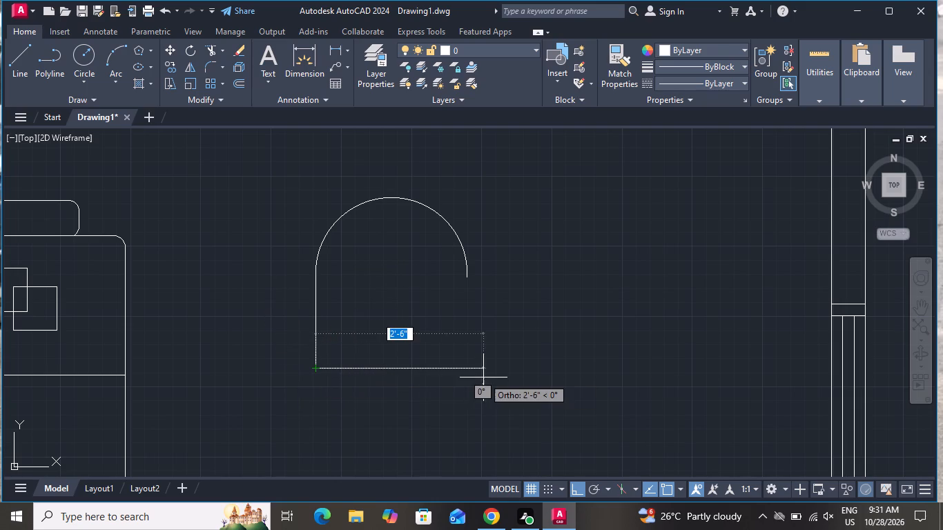
left_click(462, 369)
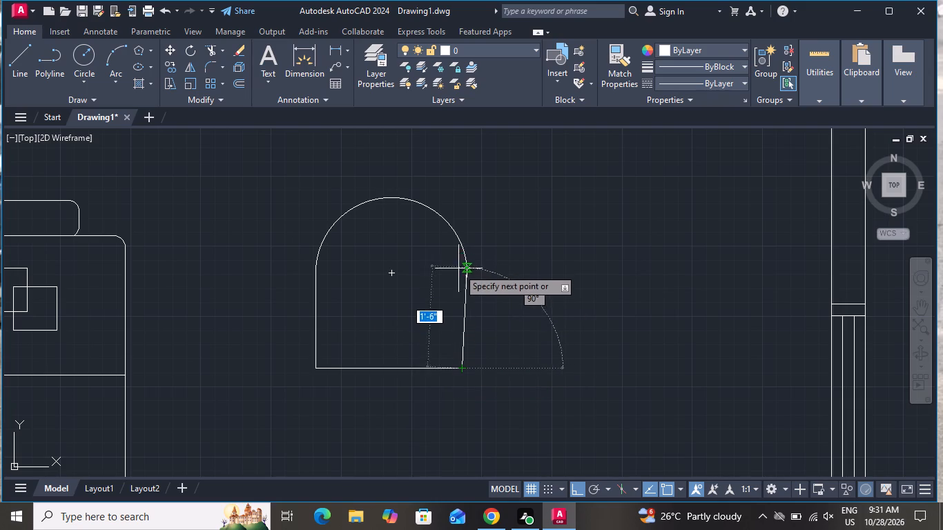
right_click(465, 280)
left_click(478, 300)
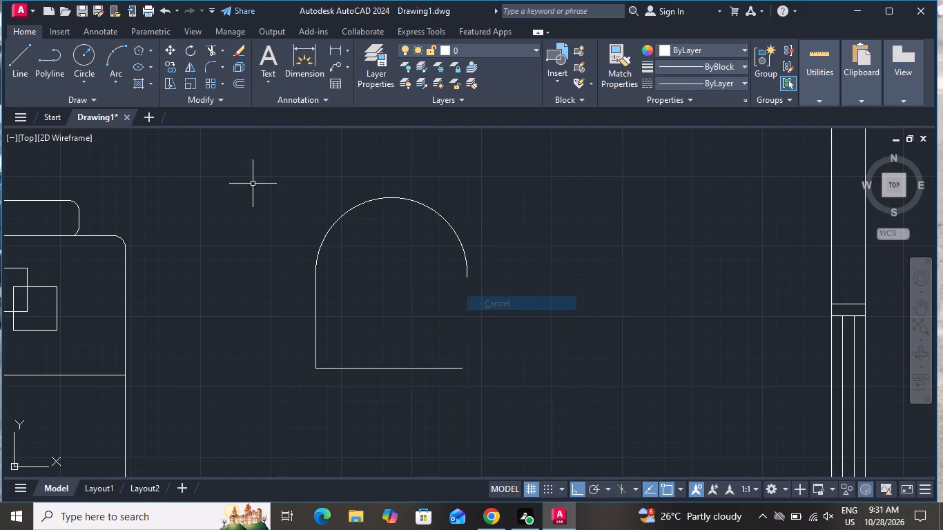
Draw a vertical line about 1'-6" down from the arc's right end, slightly past the base line's level.
left_click(22, 55)
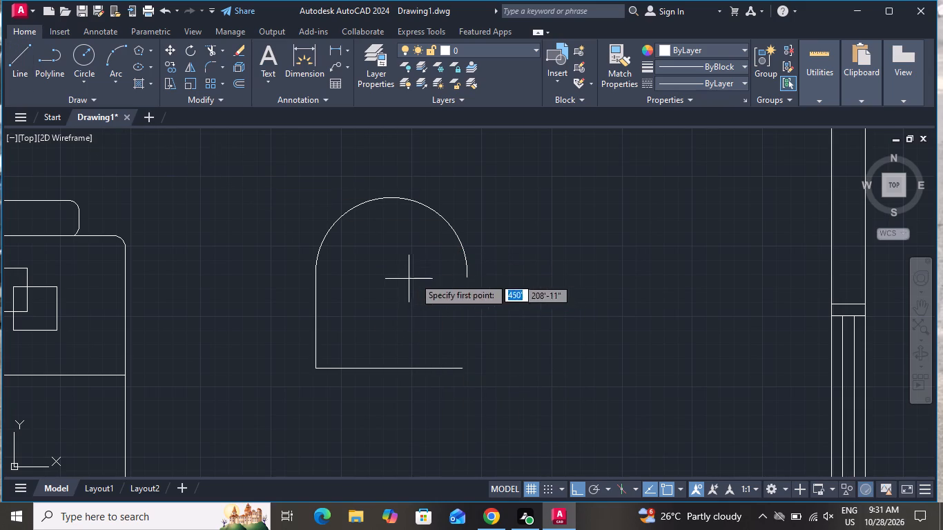
scroll(484, 282, "up", 1)
left_click(455, 275)
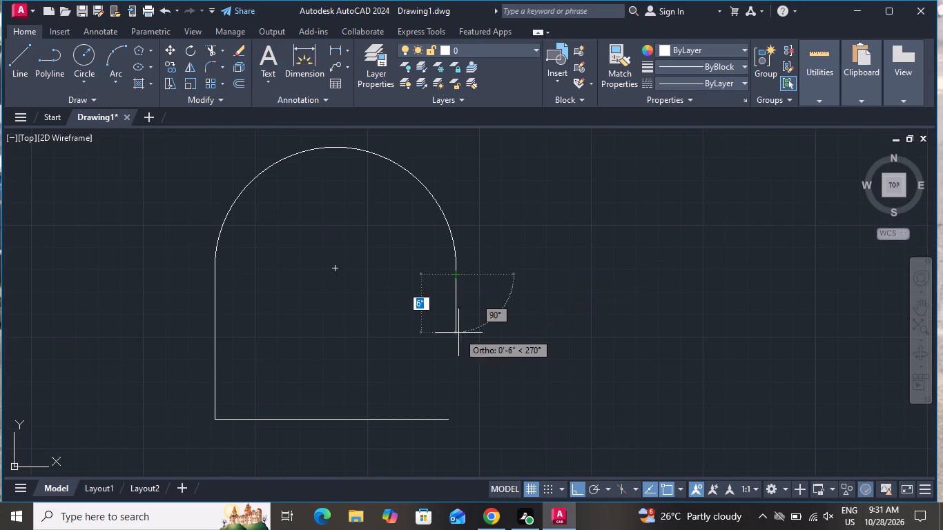
left_click(448, 438)
right_click_drag(447, 438, 437, 444)
left_click(505, 307)
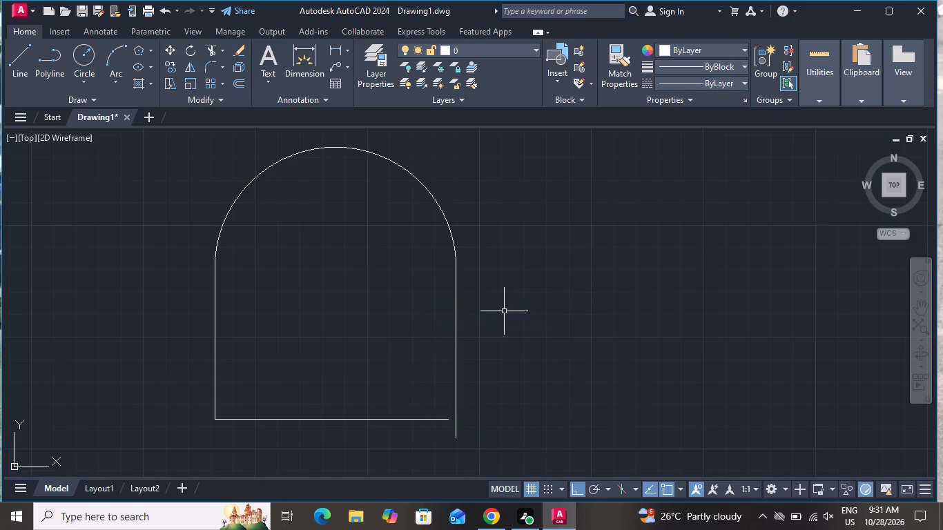
Extend the arch shape's base line to meet its right side line.
key("e")
key("x")
key("space")
key("space")
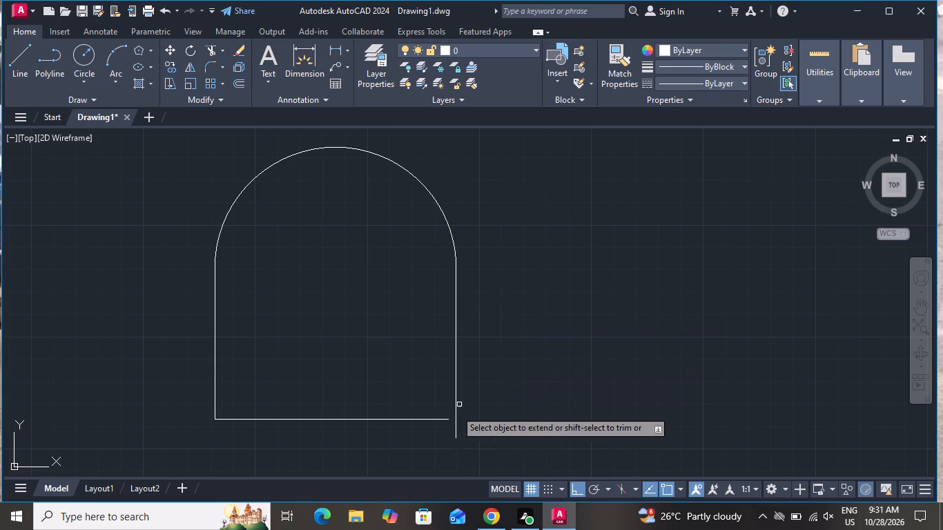
left_click(437, 405)
left_click(437, 426)
right_click(540, 402)
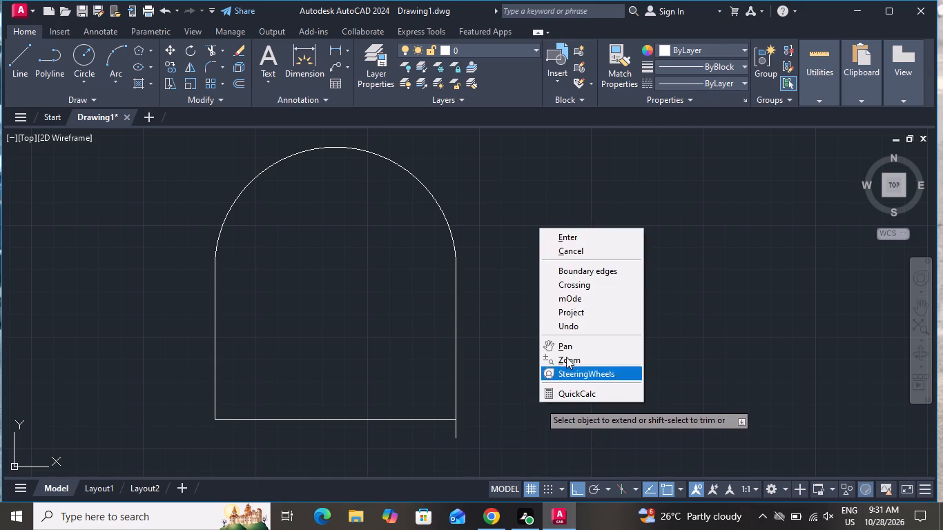
left_click(567, 250)
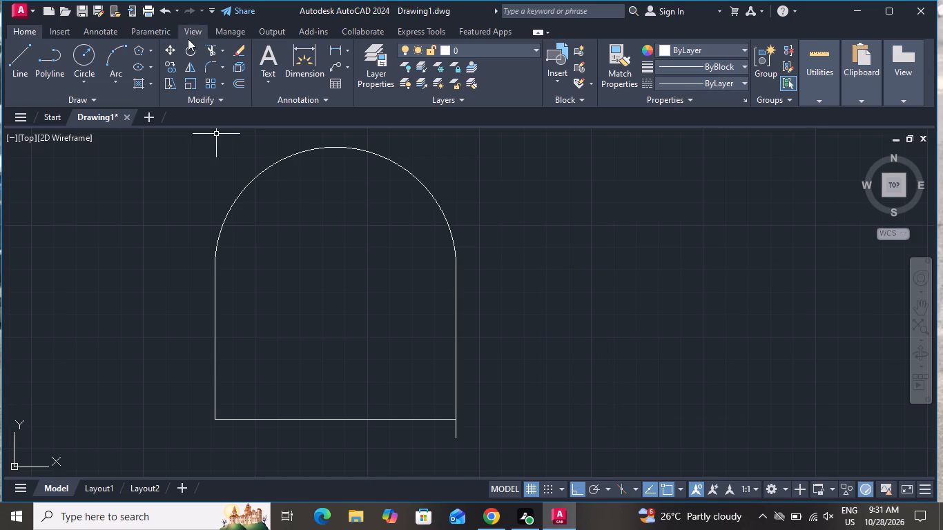
Trim the end of the right side line that projects below the base.
left_click(211, 44)
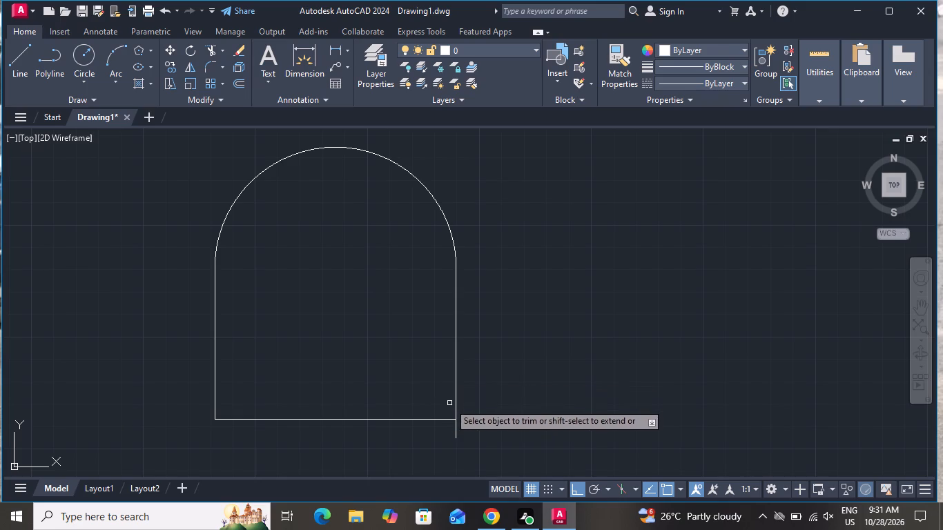
left_click(460, 431)
left_click(449, 434)
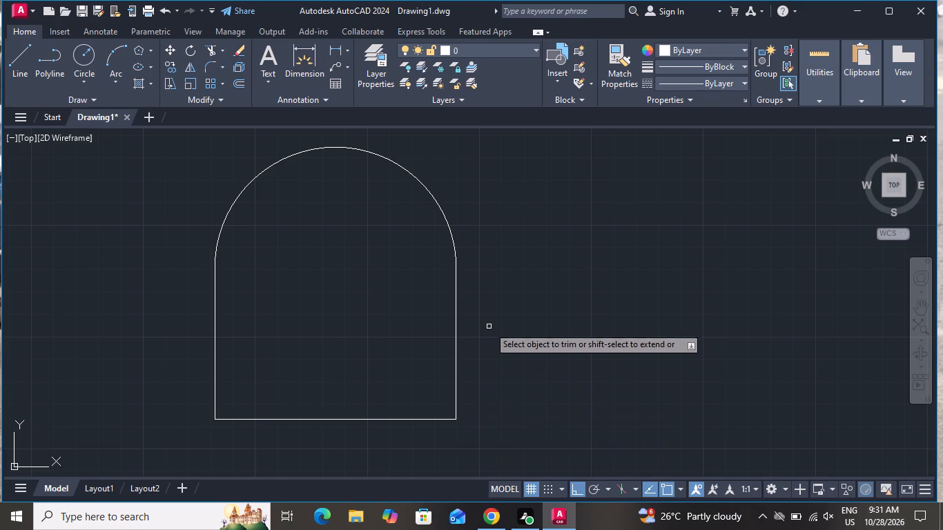
right_click(488, 324)
left_click(501, 150)
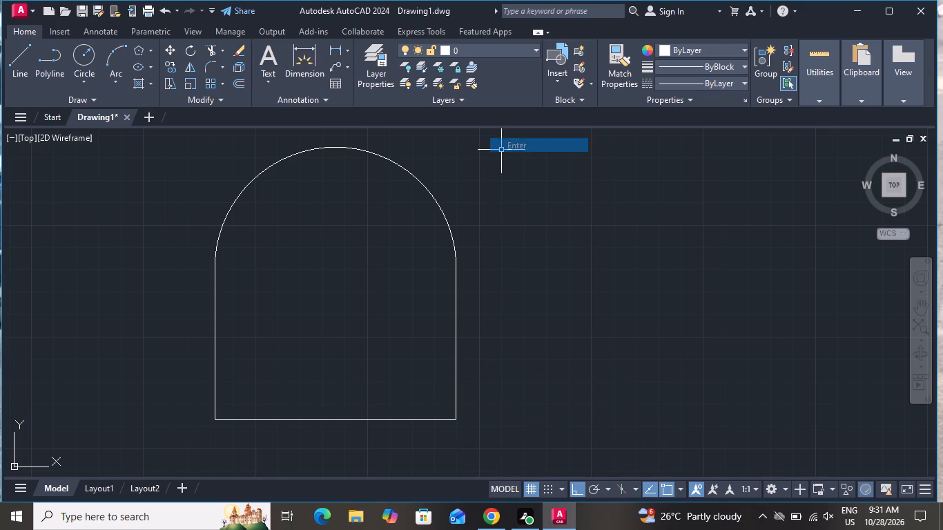
Offset the arch shape's arc, base line and both side lines 1" inward to form an inner outline.
type("o 1")
key("shift+quotedbl")
key("Return")
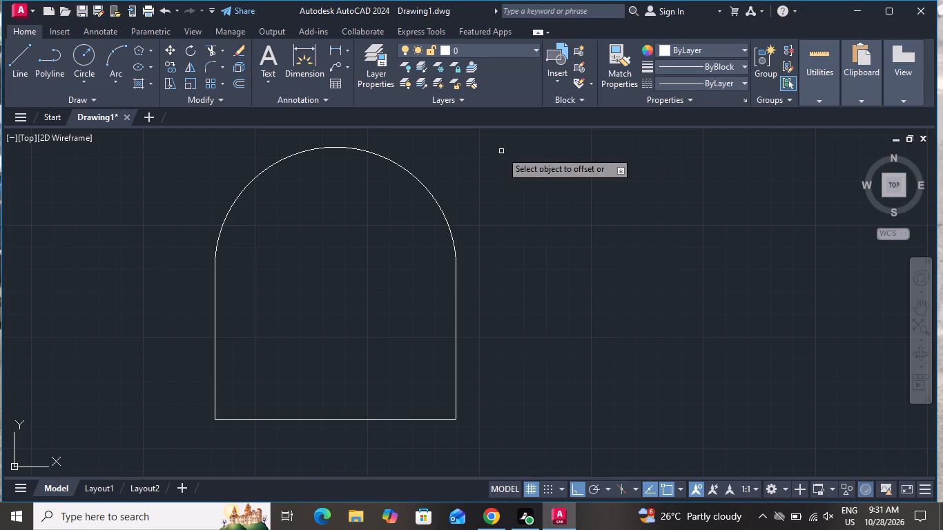
left_click(387, 159)
left_click(392, 187)
left_click(308, 418)
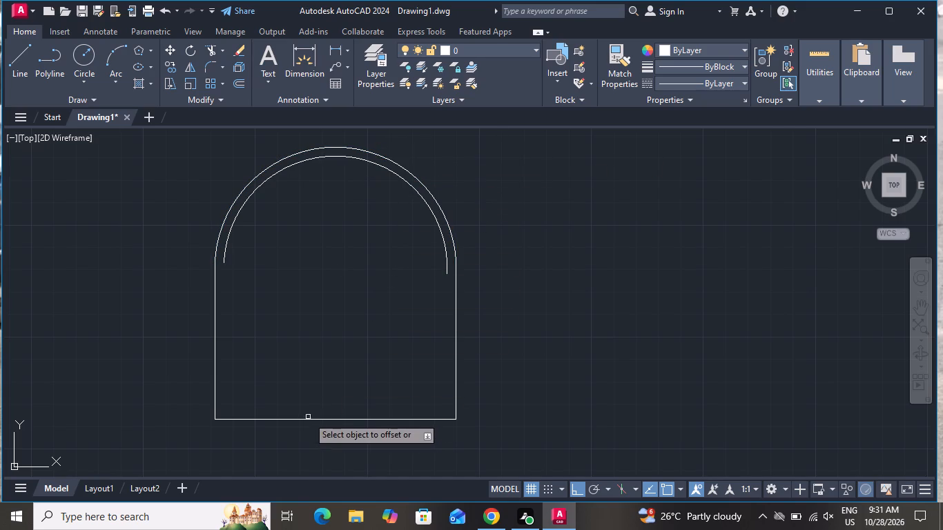
left_click(311, 381)
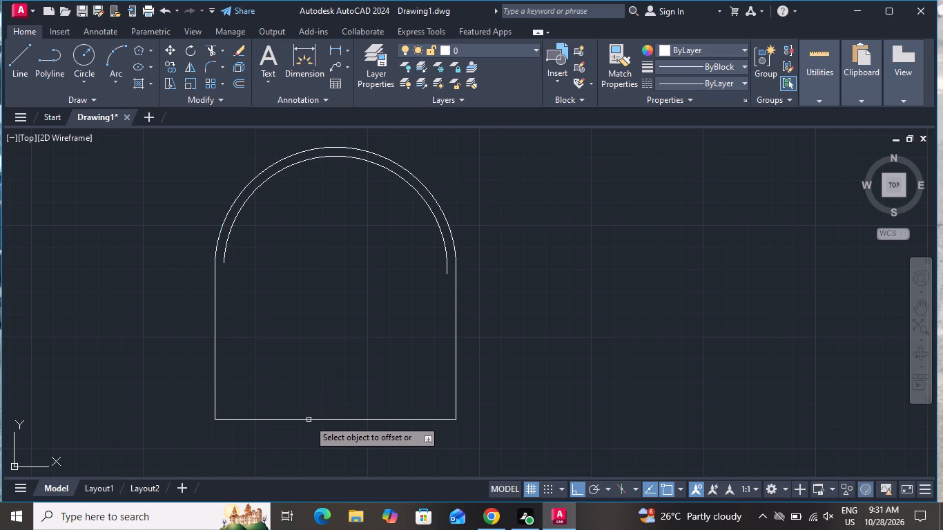
left_click(309, 420)
left_click(311, 386)
left_click(213, 347)
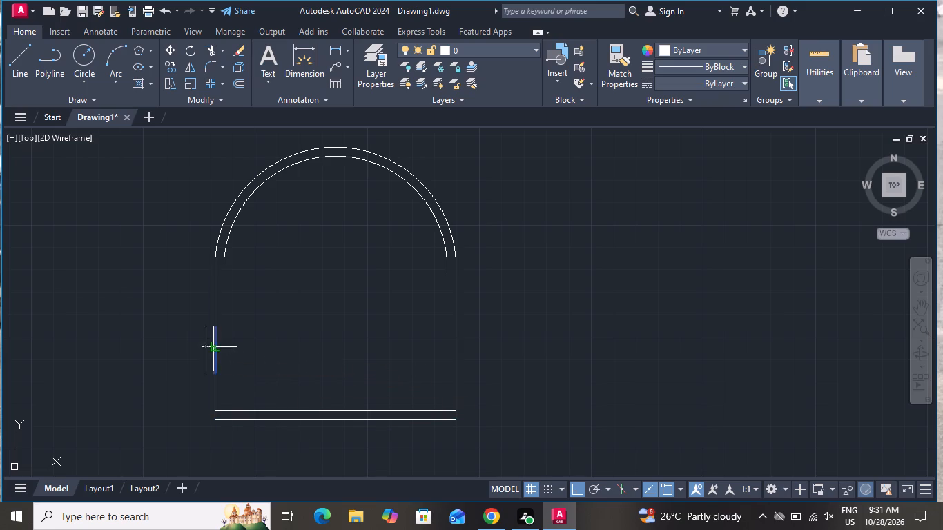
left_click(249, 339)
left_click(456, 340)
left_click(431, 335)
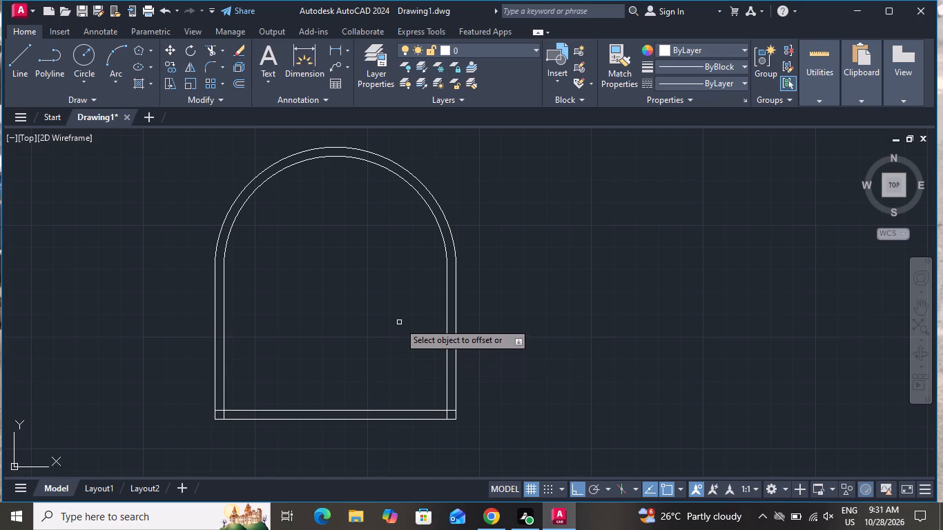
right_click(341, 313)
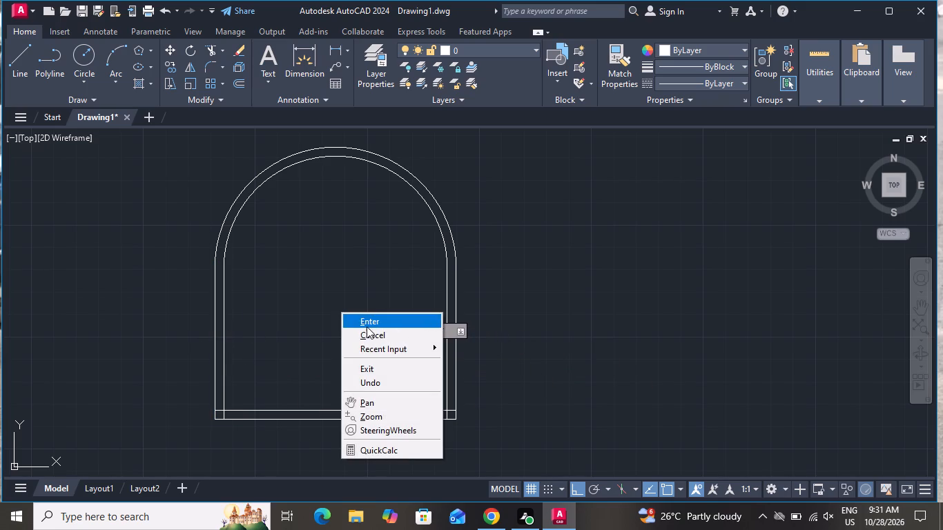
left_click(367, 326)
Trim the overlapping line ends at both lower corners of the arch shape's inner outline.
scroll(377, 344, "down", 3)
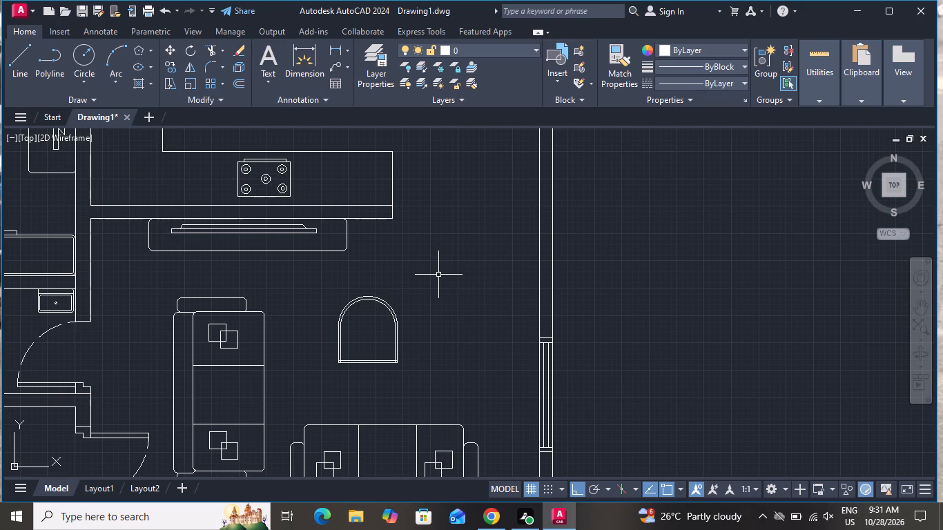
left_click(212, 44)
scroll(334, 355, "up", 3)
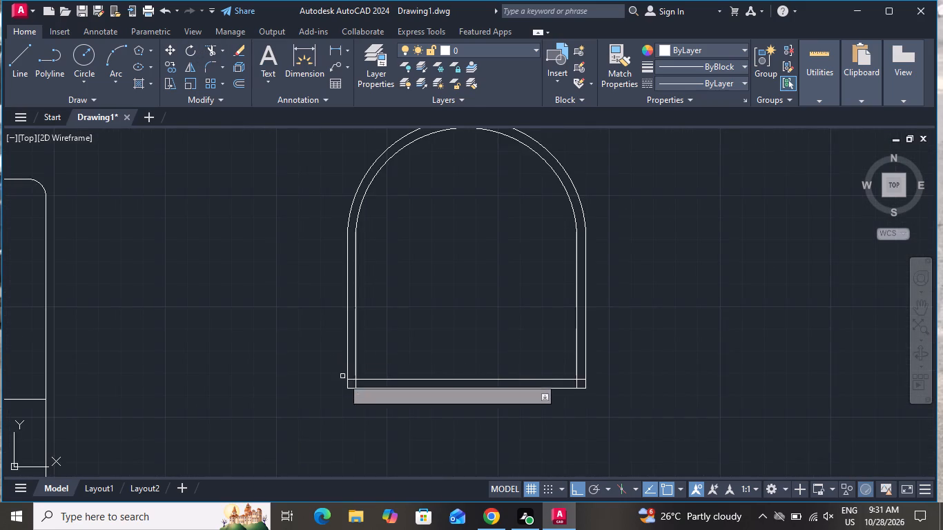
scroll(347, 381, "up", 2)
left_click(349, 377)
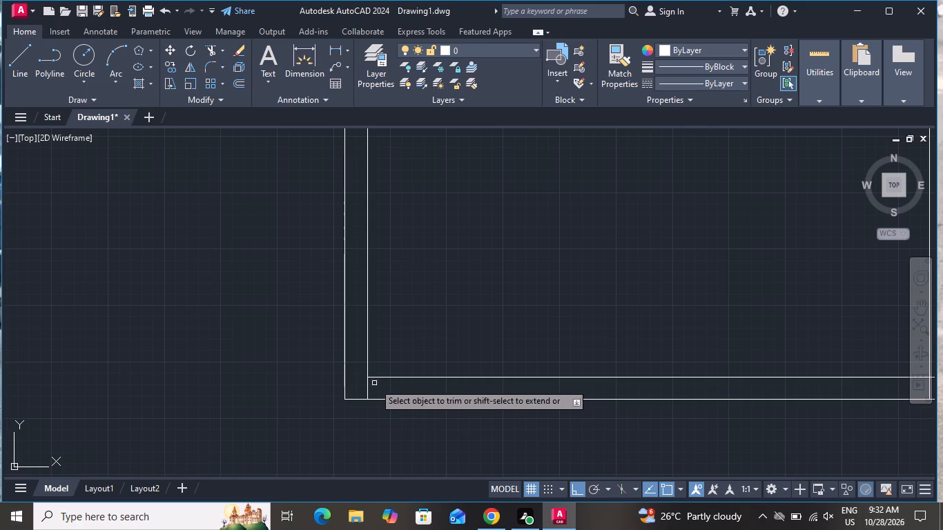
left_click(367, 389)
scroll(380, 399, "down", 2)
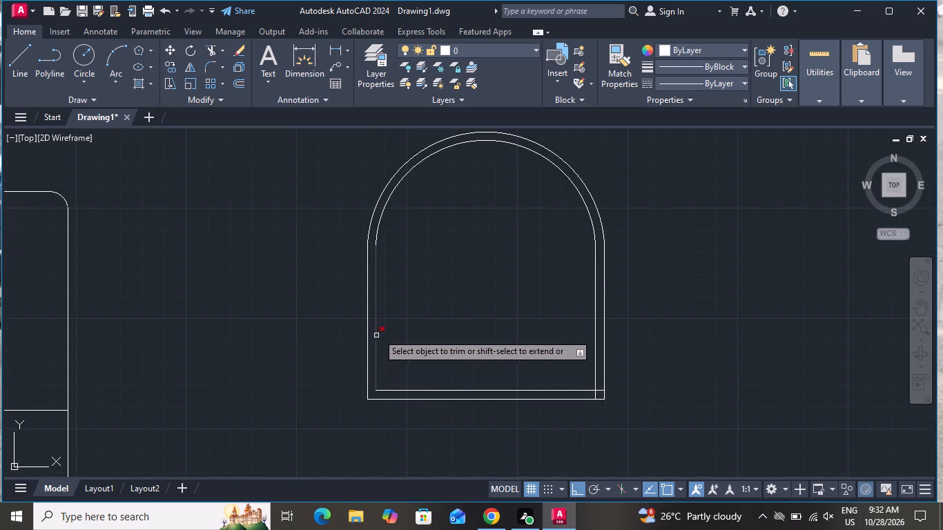
scroll(597, 394, "up", 3)
left_click(600, 397)
left_click(597, 362)
scroll(596, 362, "up", 1)
left_click(599, 401)
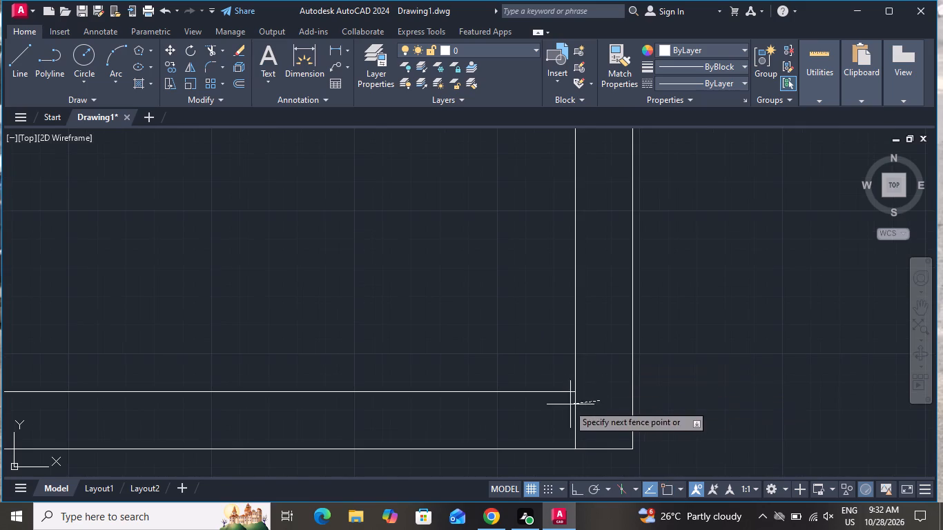
left_click(559, 402)
scroll(605, 419, "down", 4)
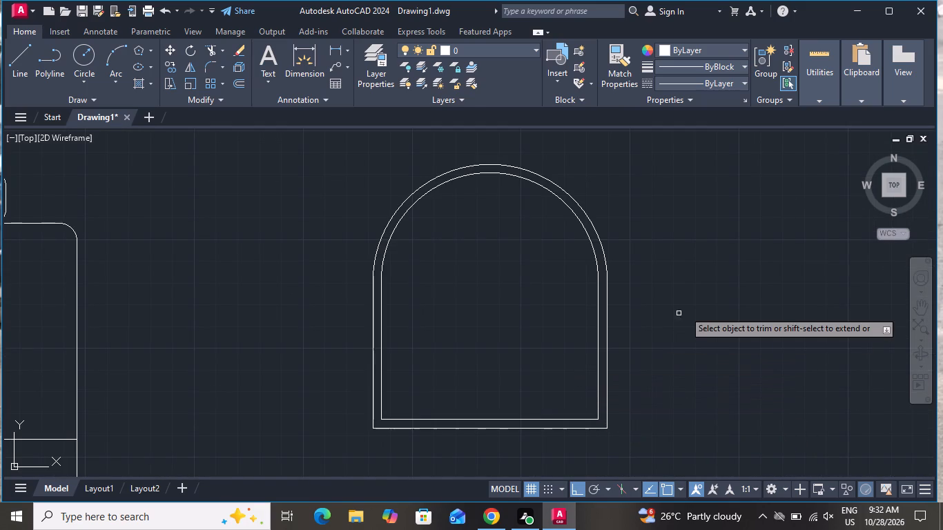
right_click(688, 303)
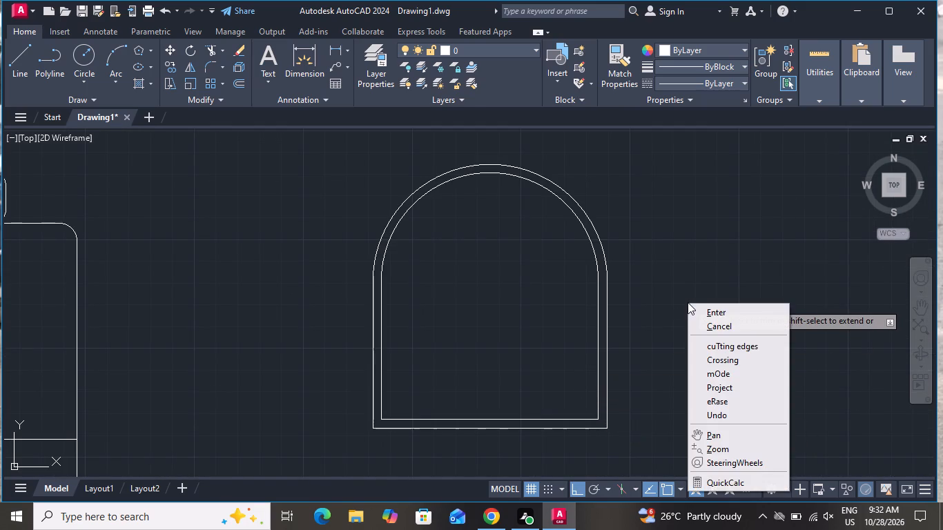
left_click(714, 333)
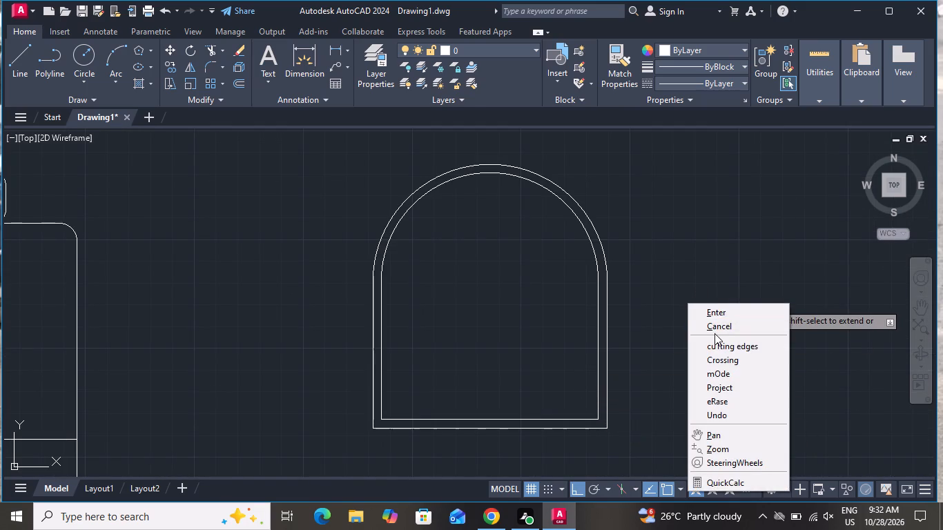
left_click(713, 323)
Scale the whole double-outlined arch shape down to roughly a third of its size.
left_click(647, 161)
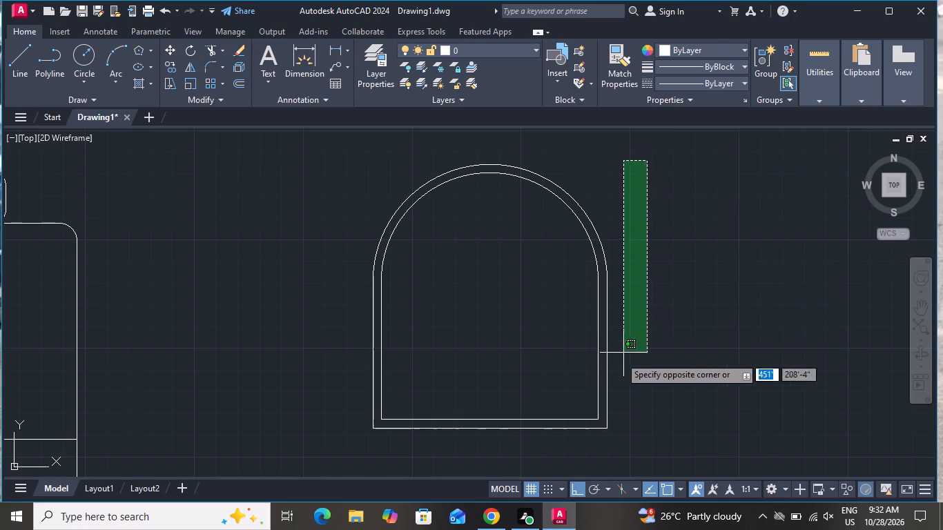
left_click(347, 449)
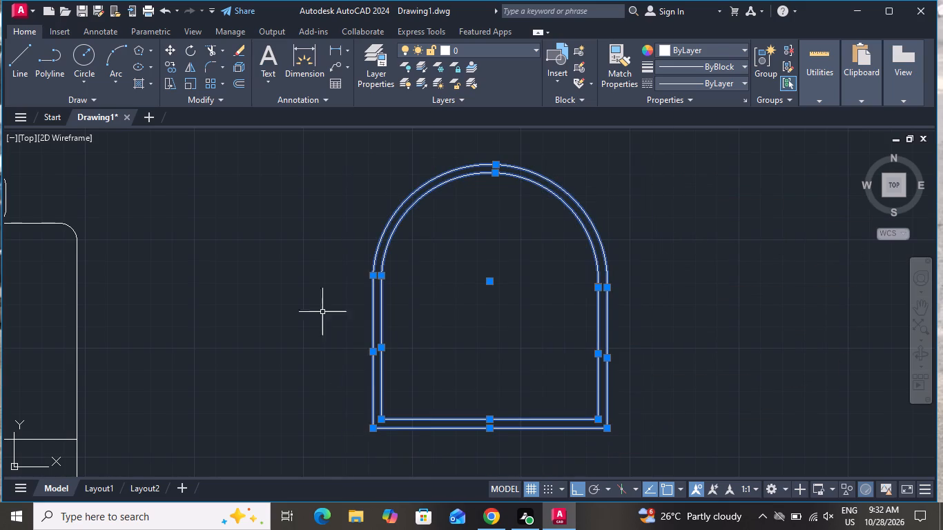
left_click(190, 83)
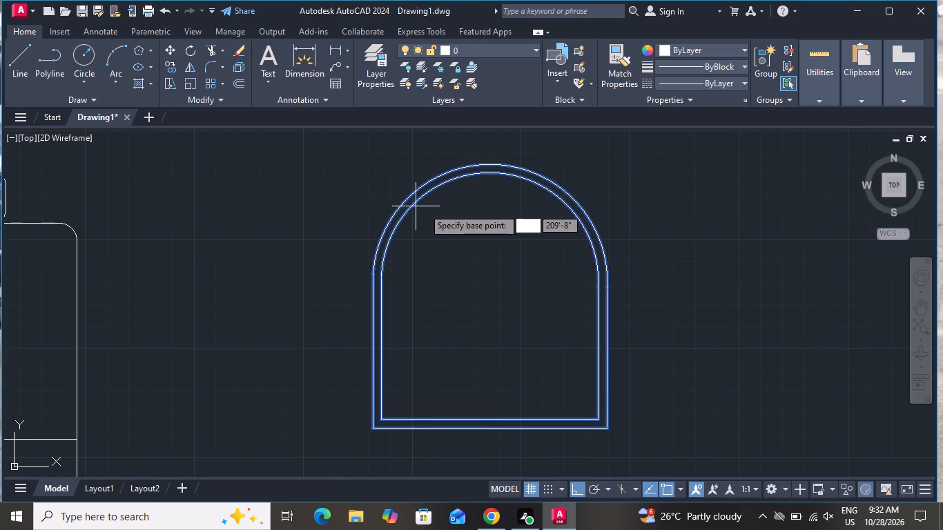
left_click(482, 313)
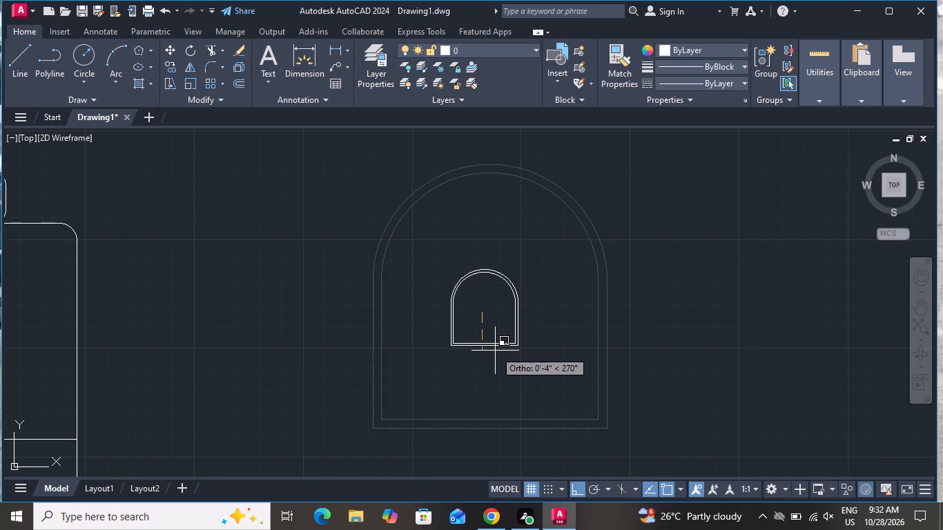
left_click(494, 354)
Rotate the small arch shape 90° clockwise so its rounded end faces the window wall.
left_click(563, 236)
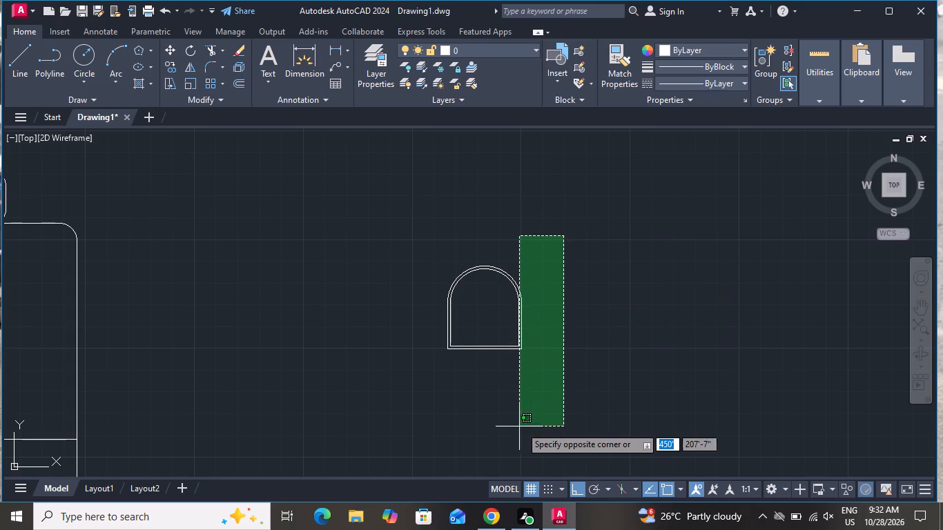
left_click(419, 402)
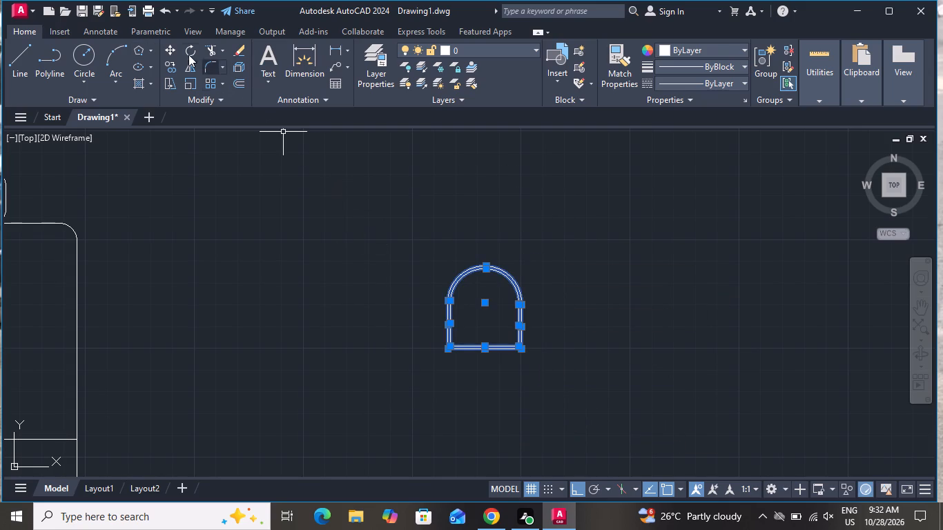
left_click(190, 48)
left_click(487, 255)
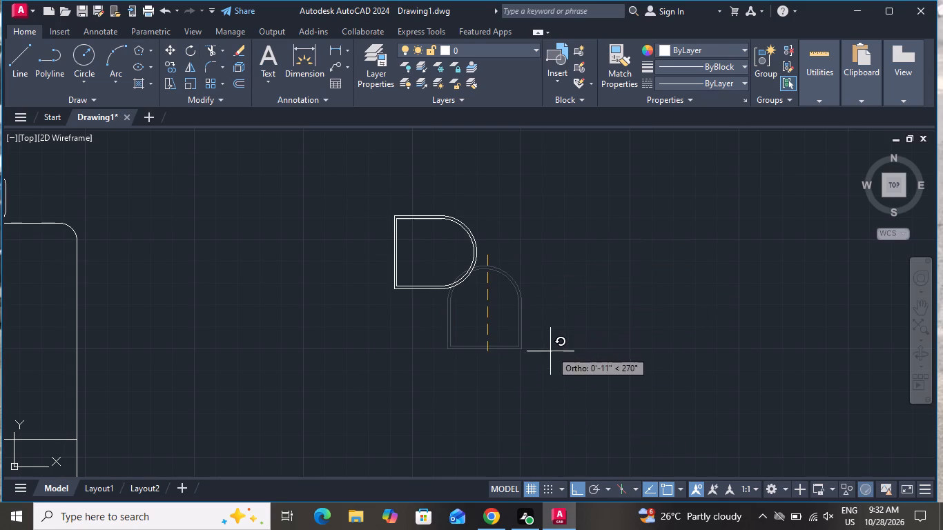
left_click(536, 366)
With Ortho off, move the rotated arch shape to just above the horizontal sofa's right end, near the window.
left_click(511, 193)
left_click(372, 319)
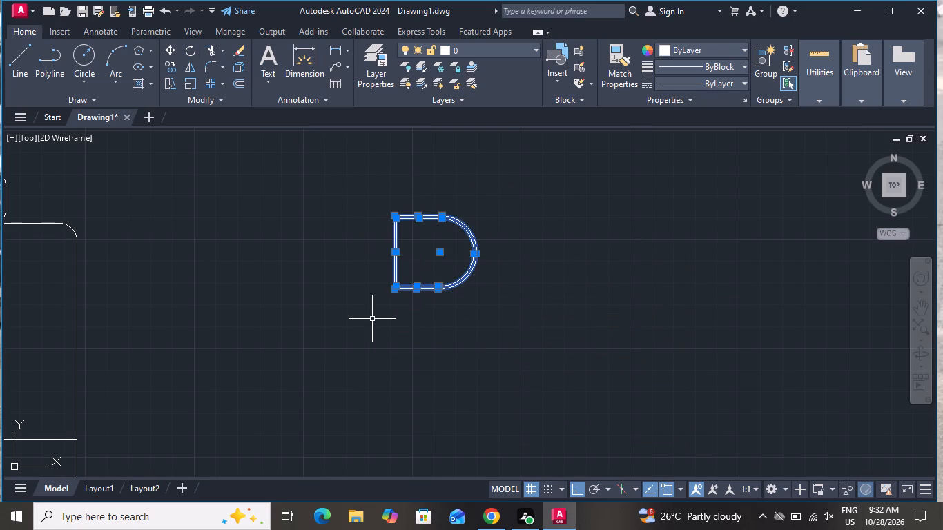
left_click(574, 486)
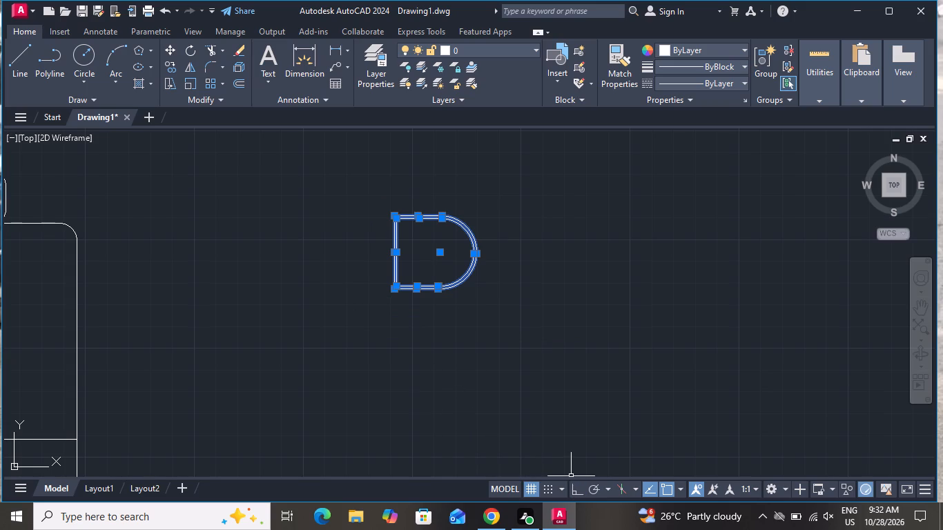
left_click(169, 49)
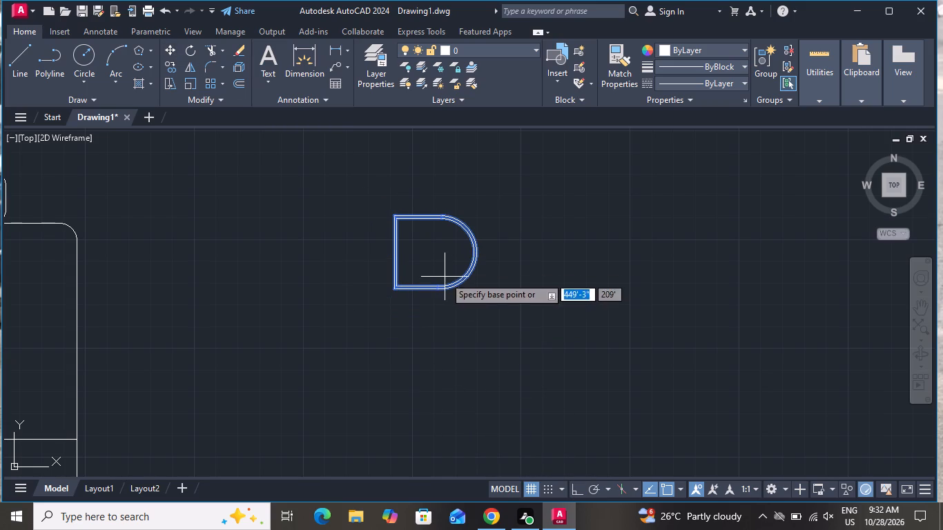
left_click(440, 262)
scroll(549, 256, "down", 3)
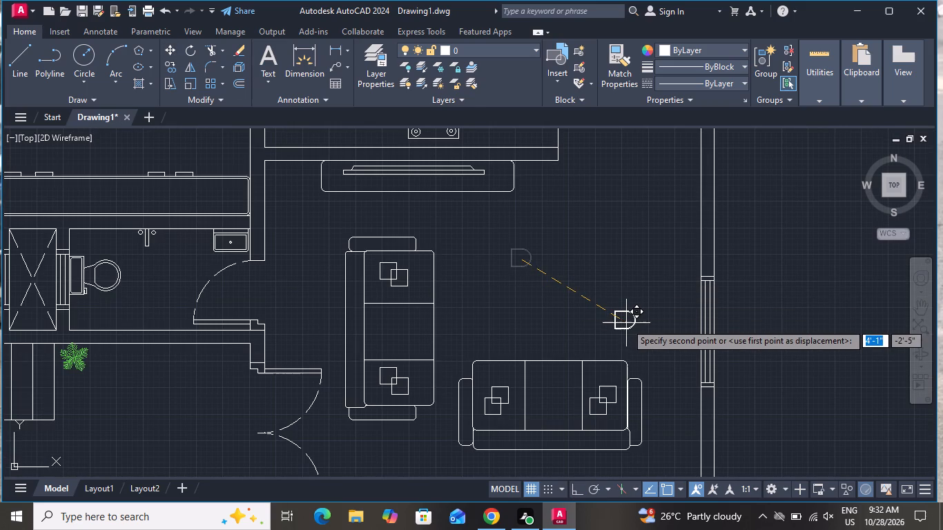
left_click(631, 326)
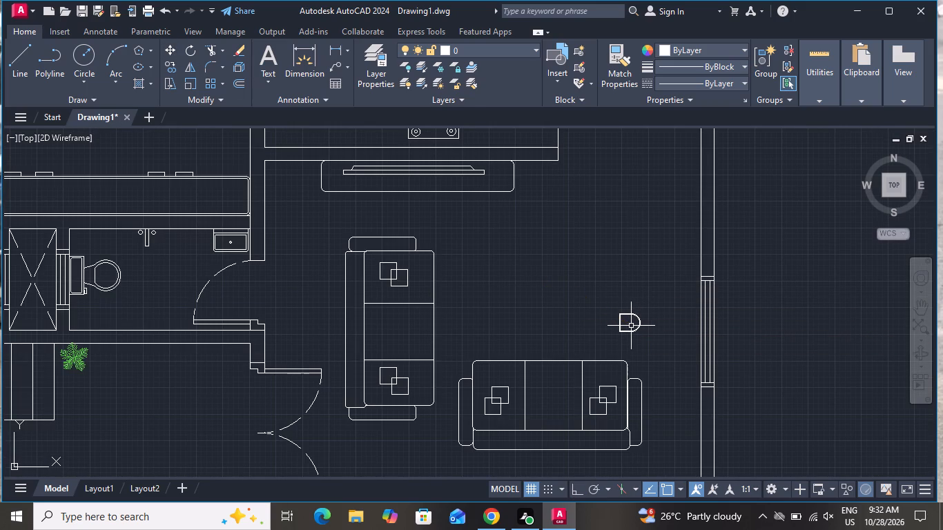
Scale both living room sofas down together to roughly 70 percent of their size, using a base point at the horizontal sofa's upper-left corner.
scroll(606, 326, "up", 1)
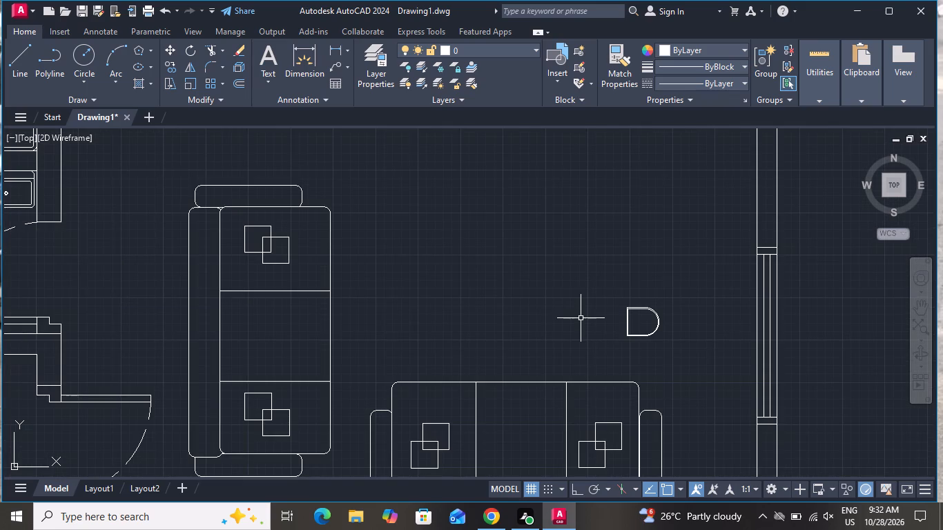
scroll(579, 320, "down", 2)
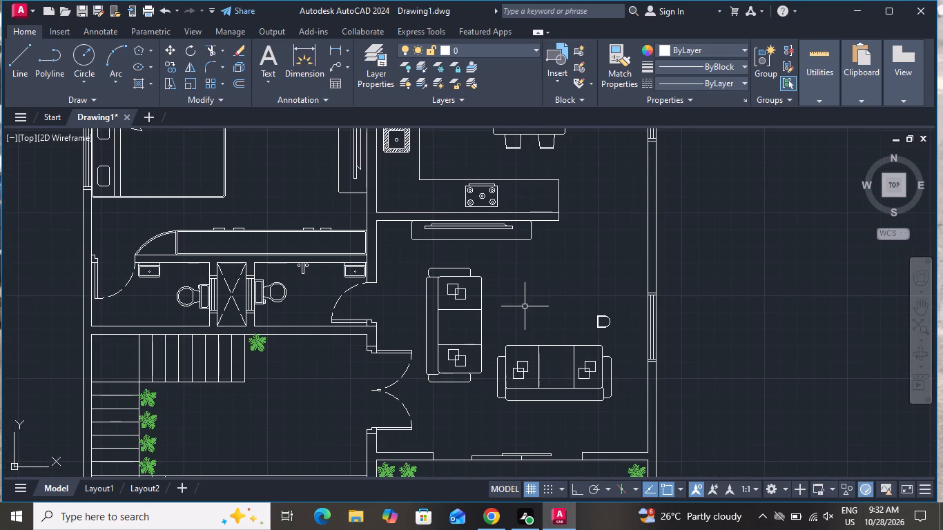
left_click(493, 258)
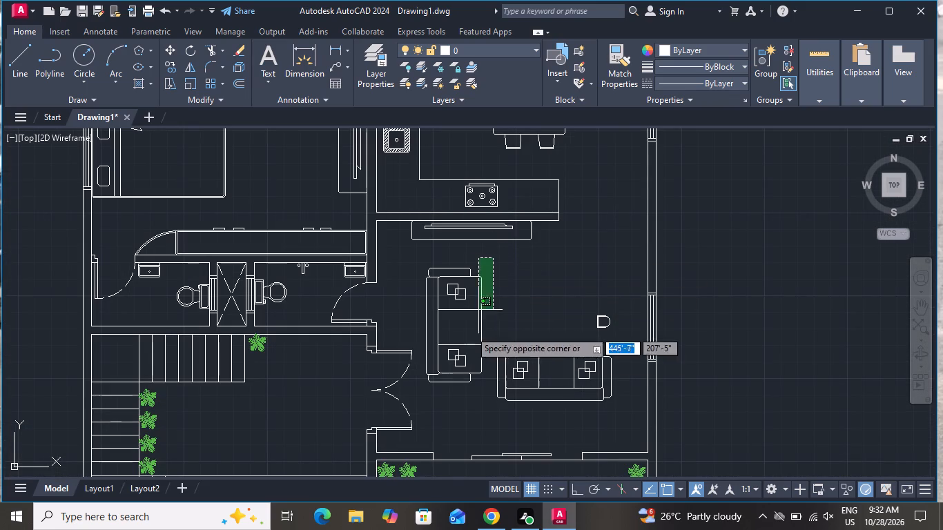
left_click(422, 397)
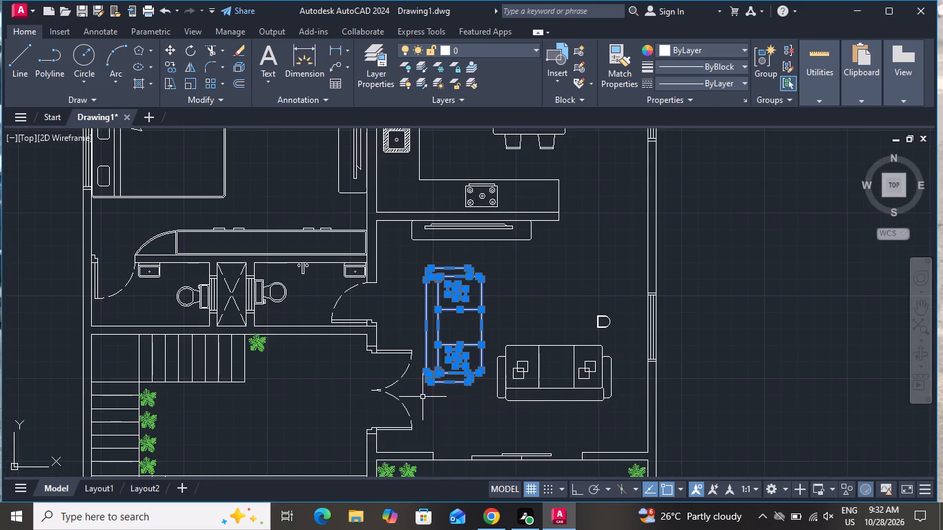
left_click(620, 335)
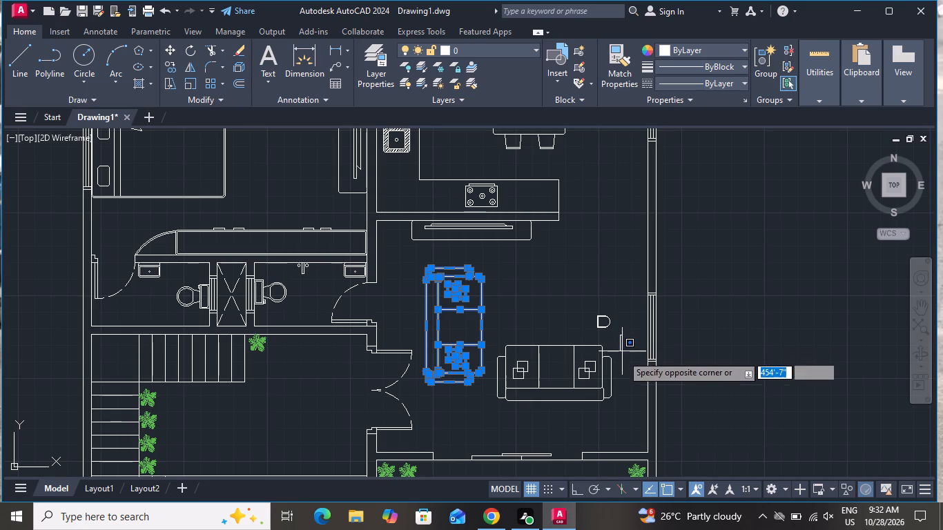
left_click(489, 414)
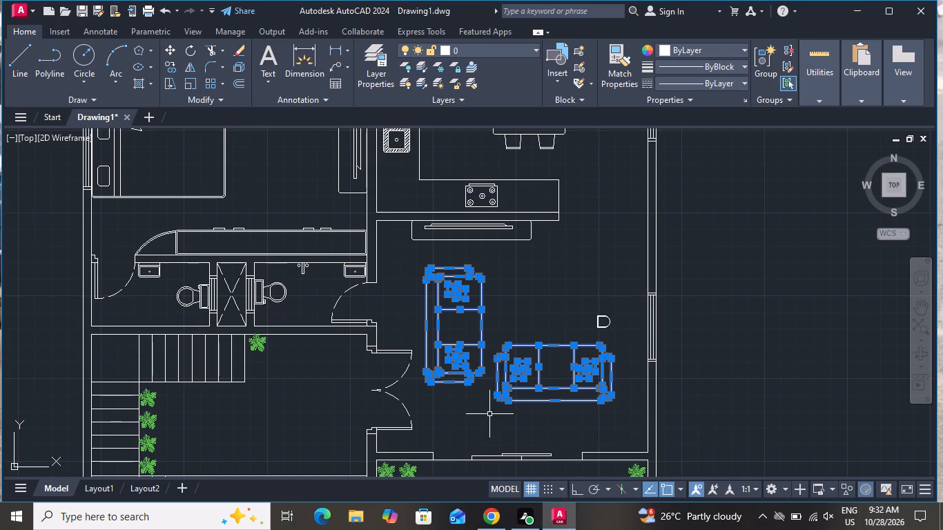
left_click(190, 82)
left_click(500, 351)
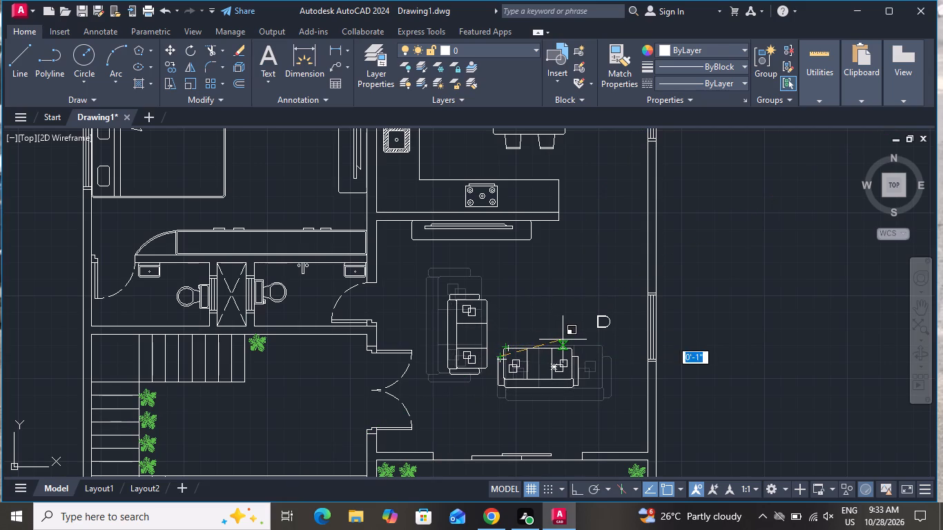
left_click(563, 340)
scroll(599, 322, "up", 1)
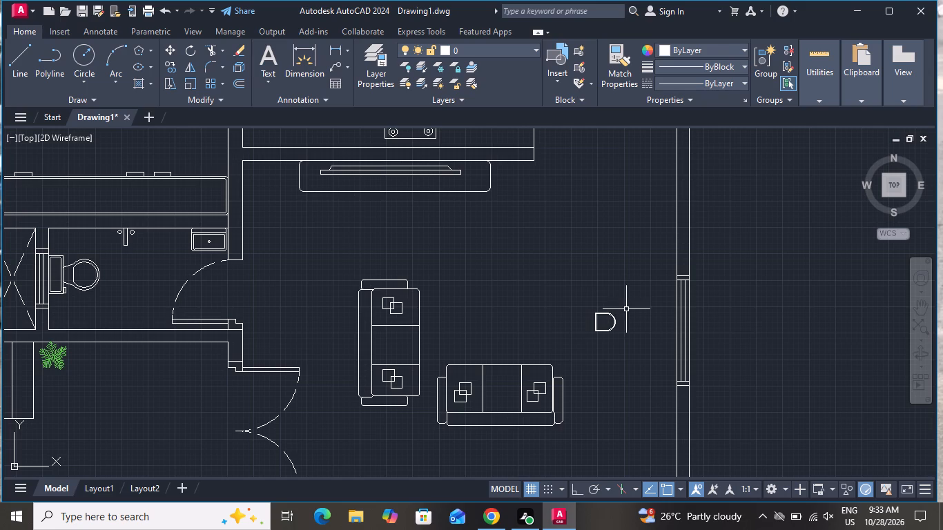
Scale the small double-outlined arch shape up to roughly two and a half times its size, using a base point on its flat side's outer side.
left_click(627, 296)
left_click(578, 350)
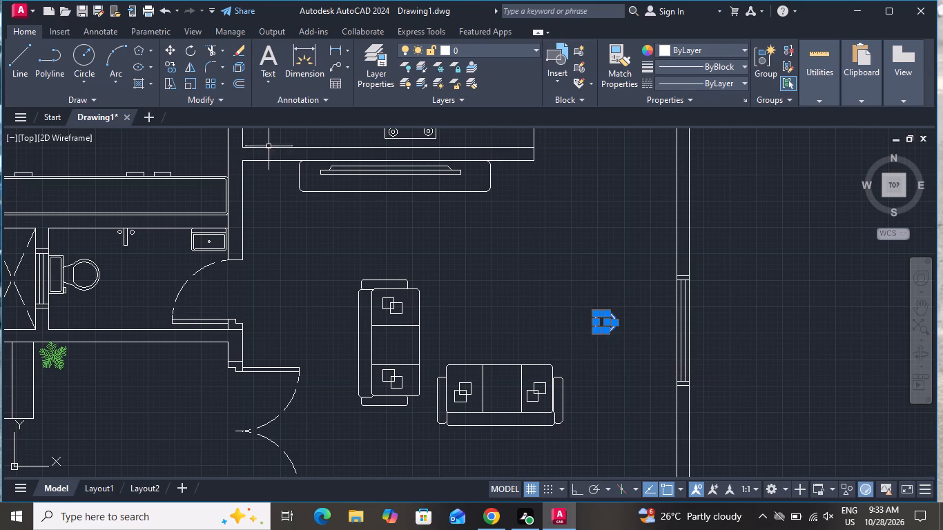
left_click(195, 84)
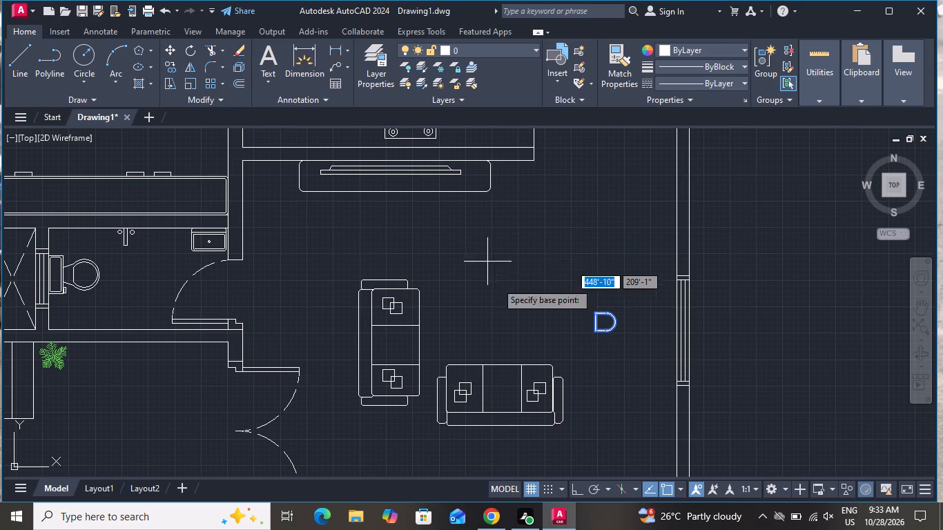
left_click(557, 320)
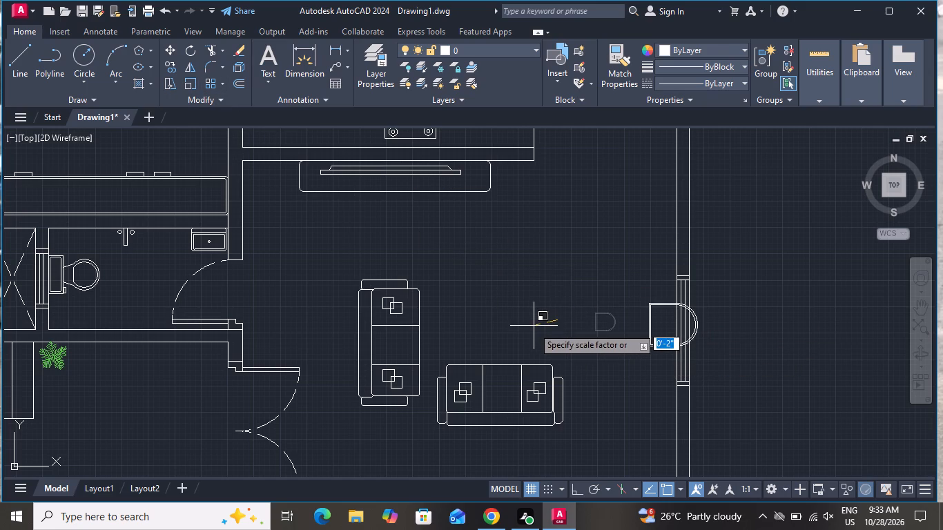
left_click(532, 328)
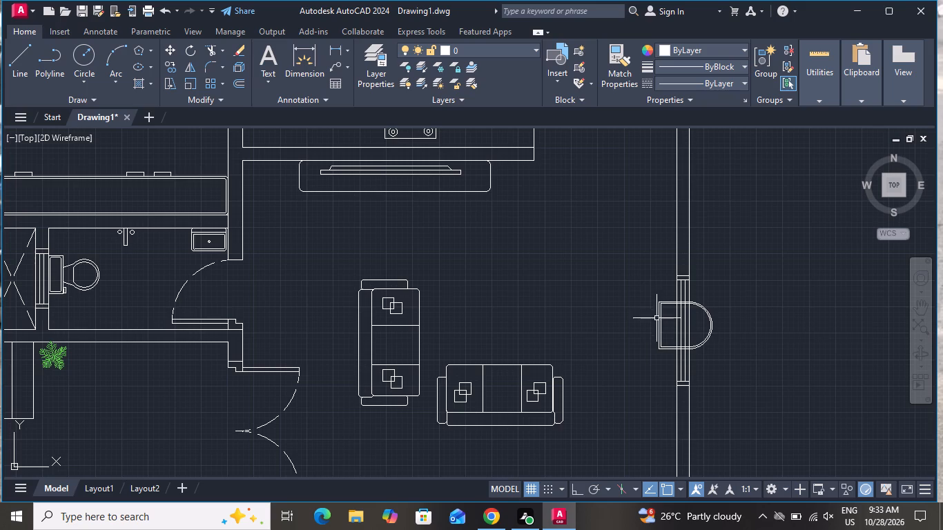
Move the complete enlarged arch shape off the window wall to just above the horizontal sofa's right end.
left_click(657, 315)
double_click(670, 317)
left_click(641, 328)
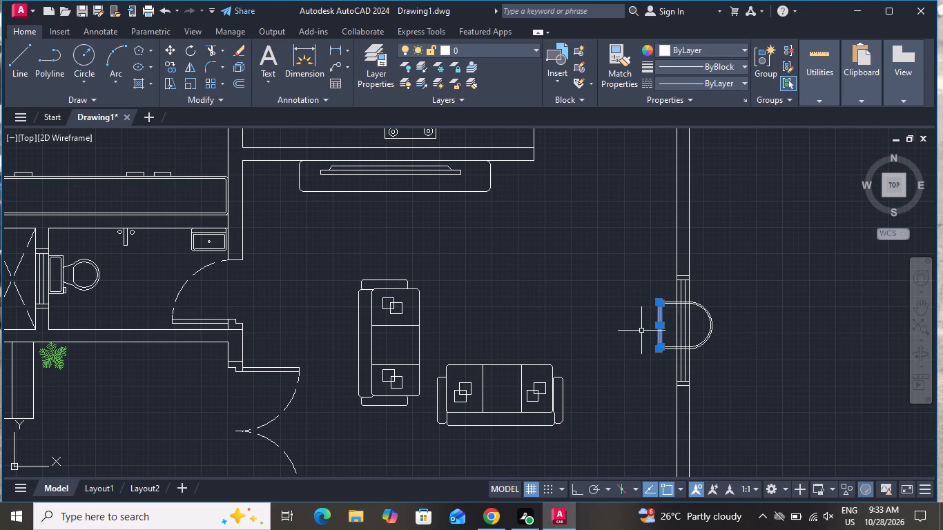
scroll(684, 317, "up", 1)
left_click(755, 277)
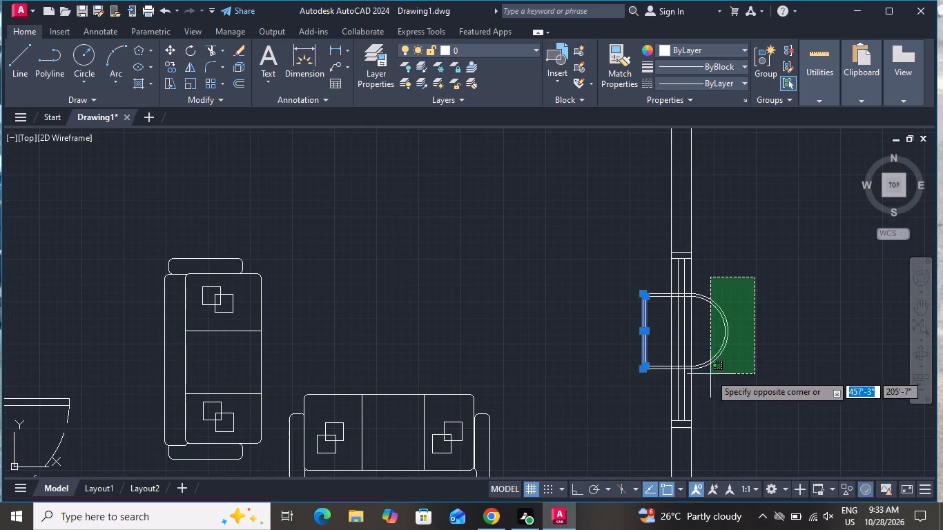
left_click(710, 373)
scroll(677, 304, "up", 2)
left_click(630, 252)
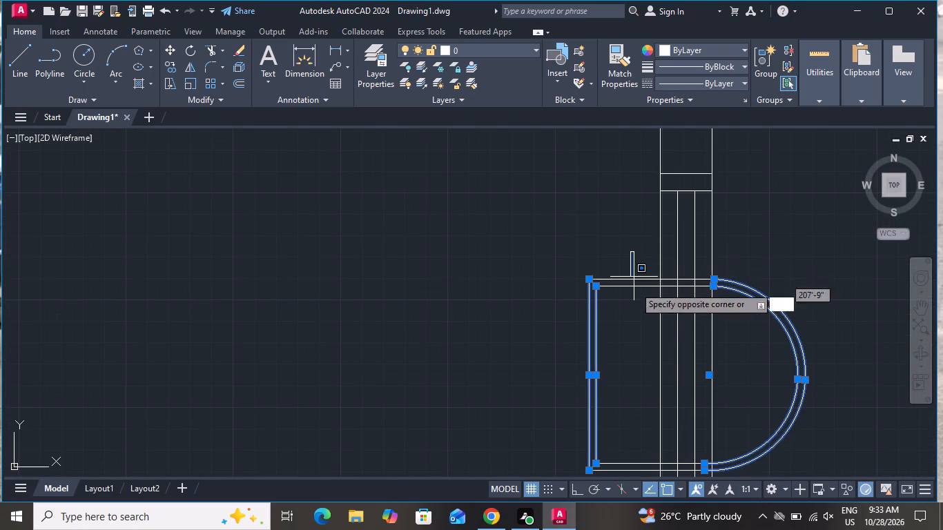
left_click(632, 322)
scroll(621, 242, "down", 1)
scroll(627, 257, "up", 2)
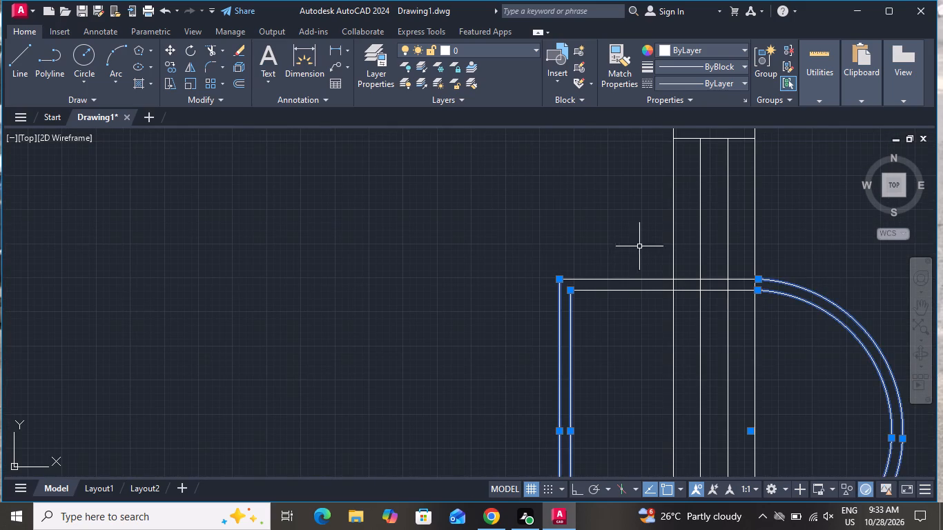
left_click(660, 253)
left_click(595, 329)
scroll(587, 257, "down", 2)
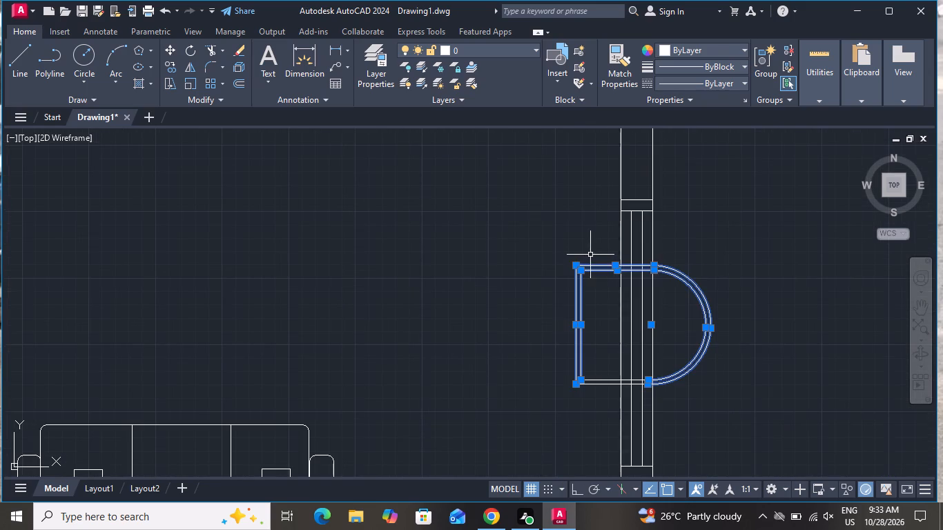
scroll(631, 304, "down", 1)
scroll(627, 369, "up", 2)
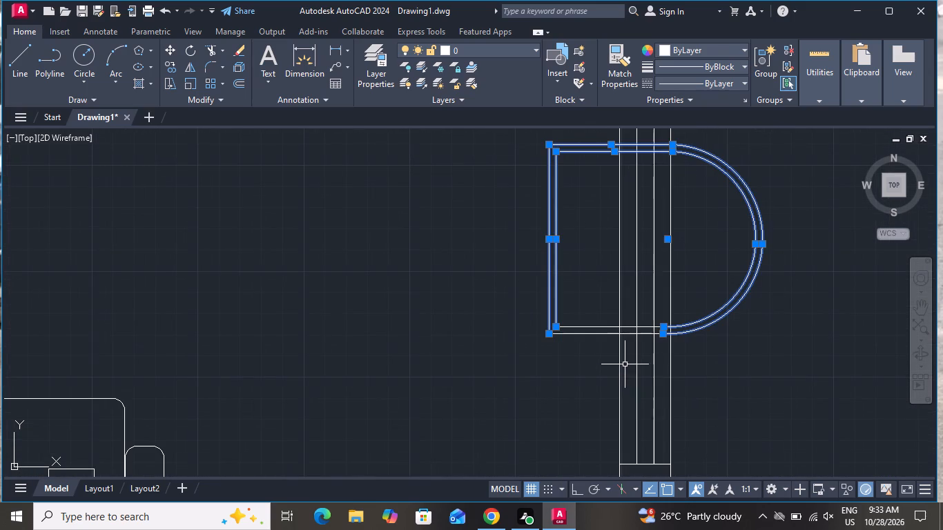
left_click(609, 303)
left_click(582, 351)
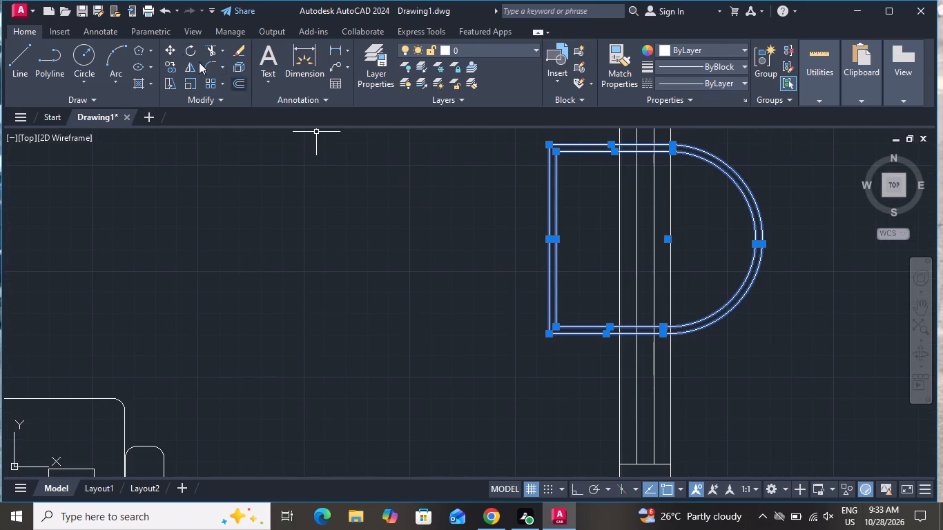
left_click(173, 50)
left_click(536, 221)
scroll(460, 252, "down", 1)
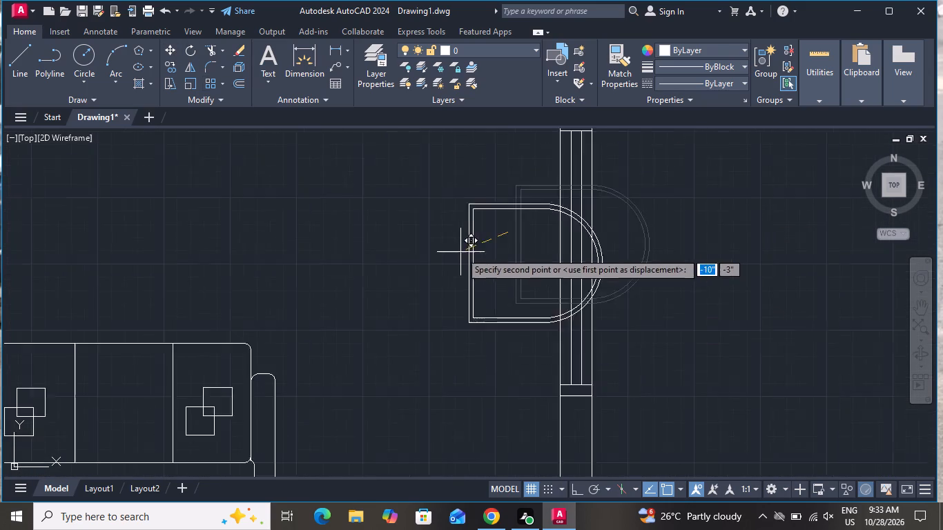
scroll(463, 254, "down", 2)
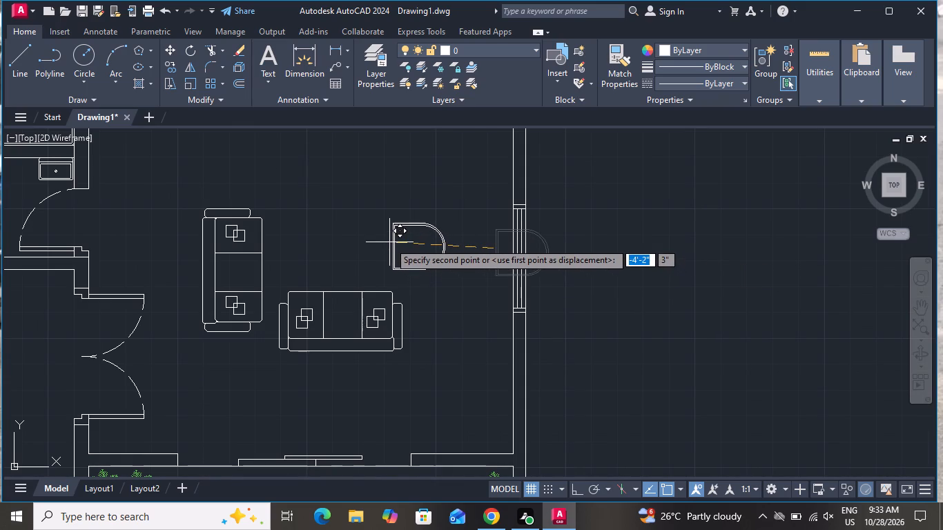
left_click(385, 242)
Copy the arch shape about 3'-2" upward to place a second one above it in the living room.
left_click(438, 202)
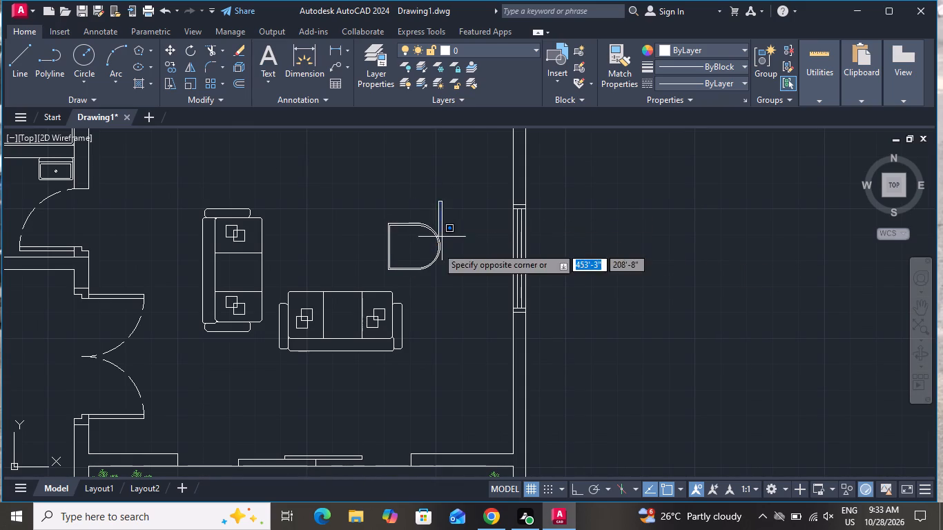
left_click(383, 271)
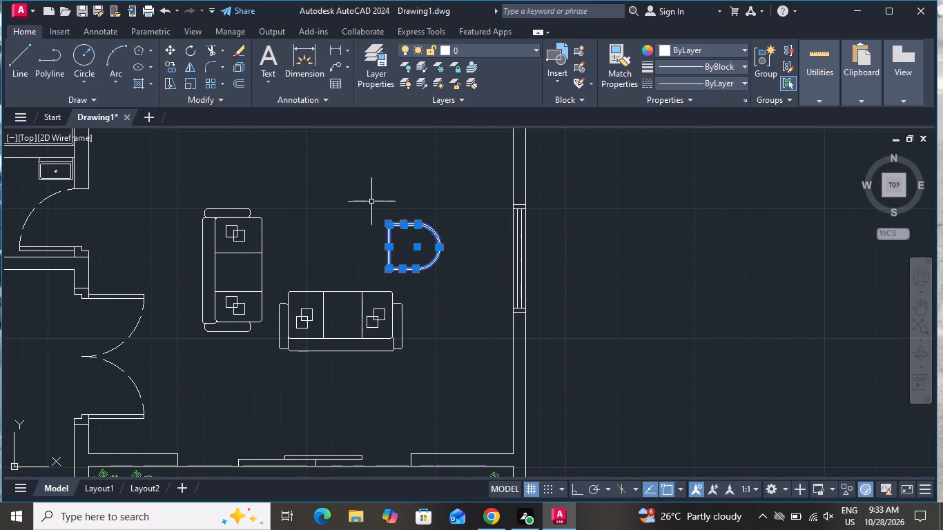
left_click(169, 64)
left_click(412, 251)
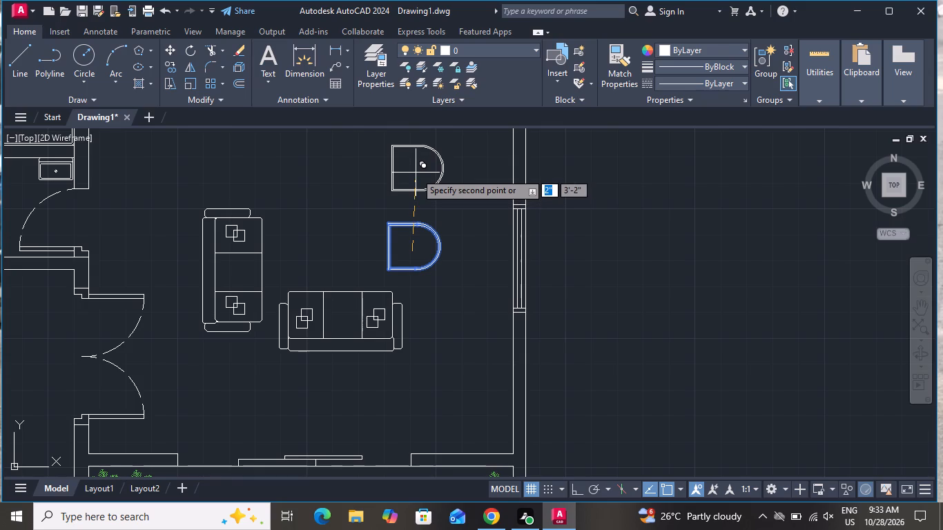
left_click(416, 173)
right_click(415, 175)
left_click(440, 199)
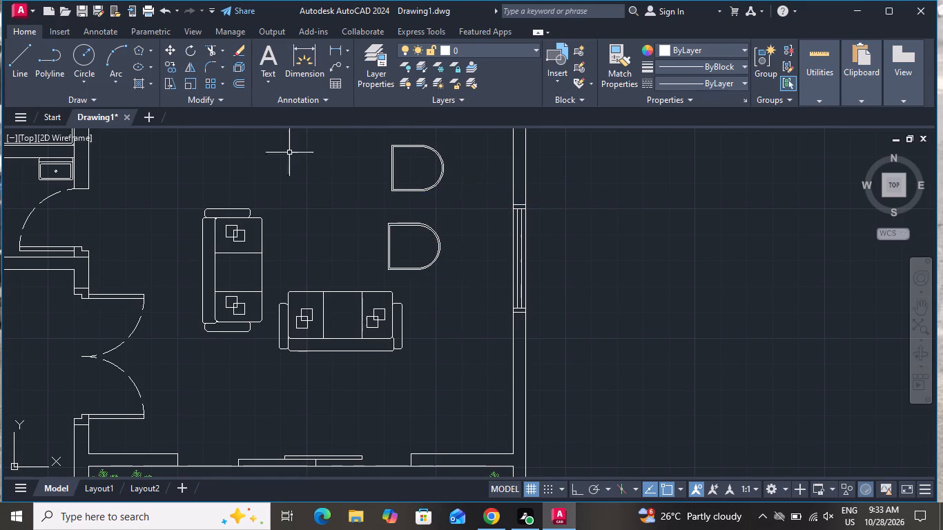
Draw a rounded-corner rectangle about 1'-6" wide just beyond the horizontal sofa's right armrest as a side table.
left_click(153, 49)
left_click(148, 69)
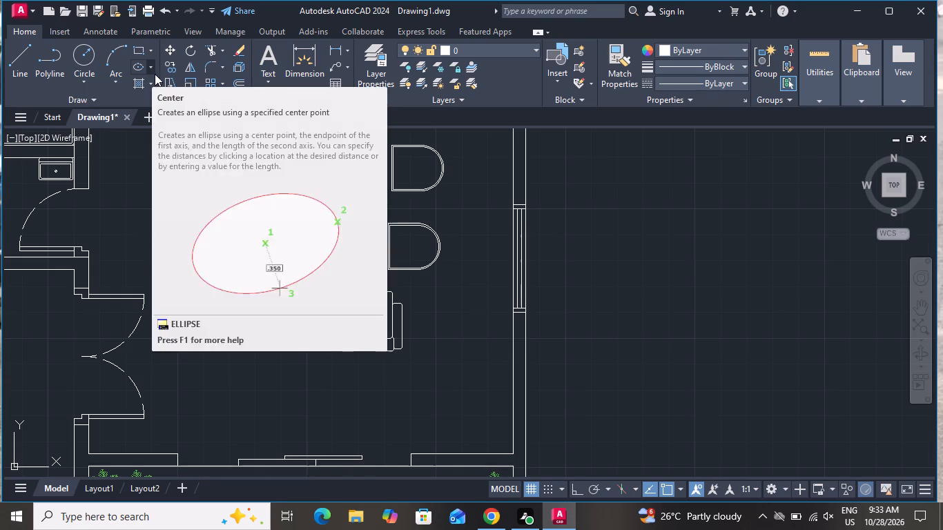
scroll(429, 302, "up", 1)
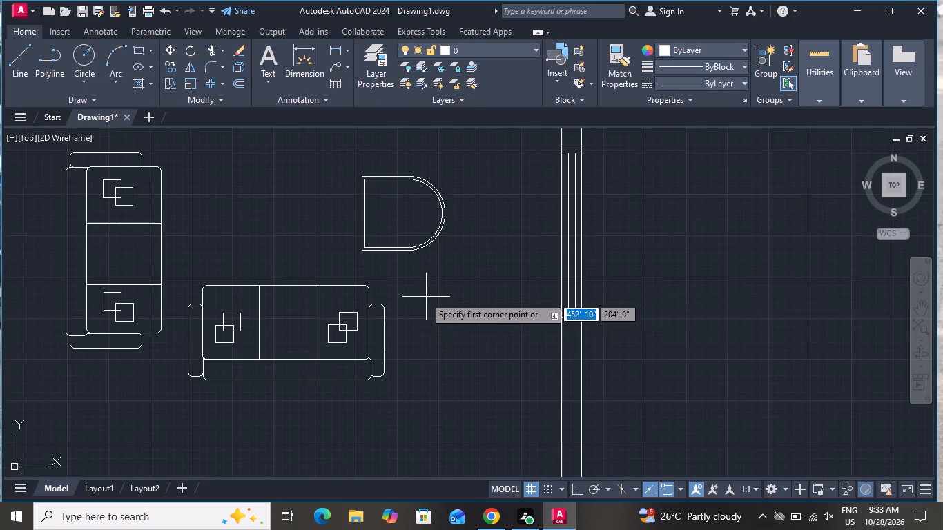
left_click(414, 296)
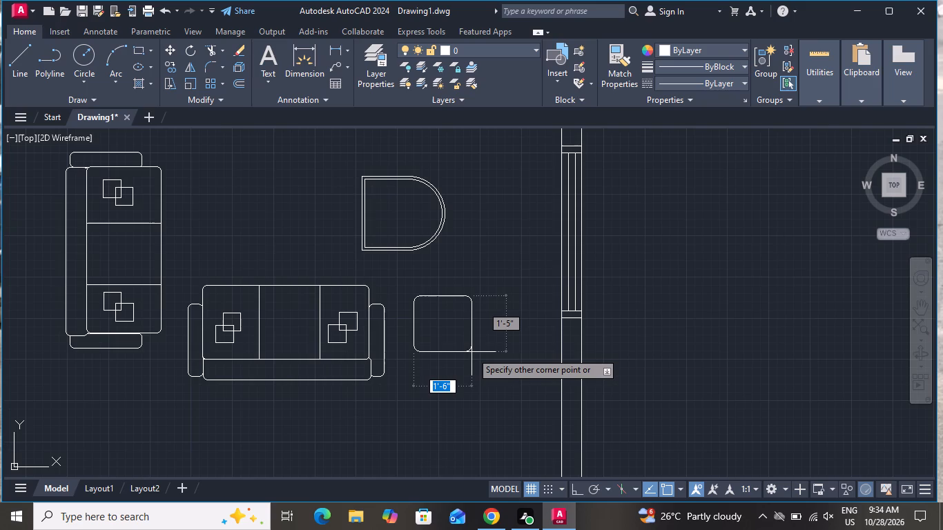
left_click(471, 357)
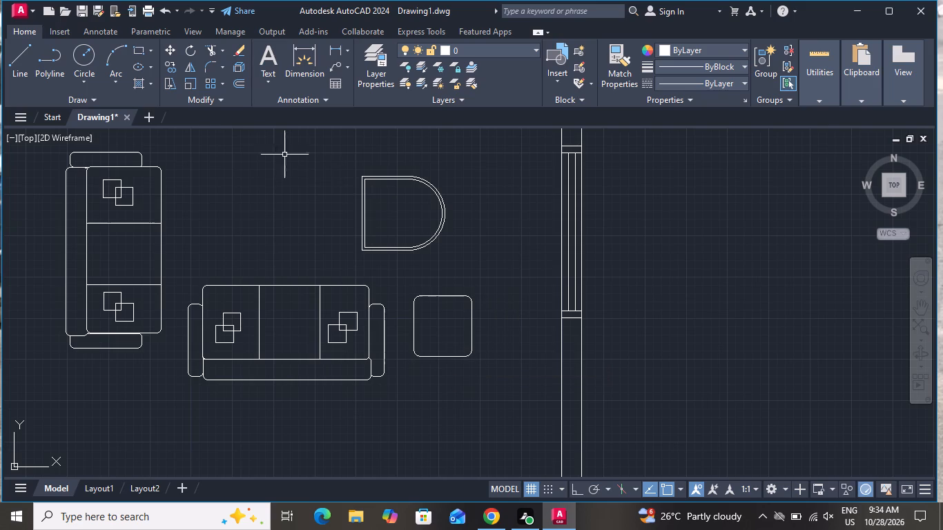
Draw a circle of about 5" radius centred in the rounded side table.
left_click(87, 52)
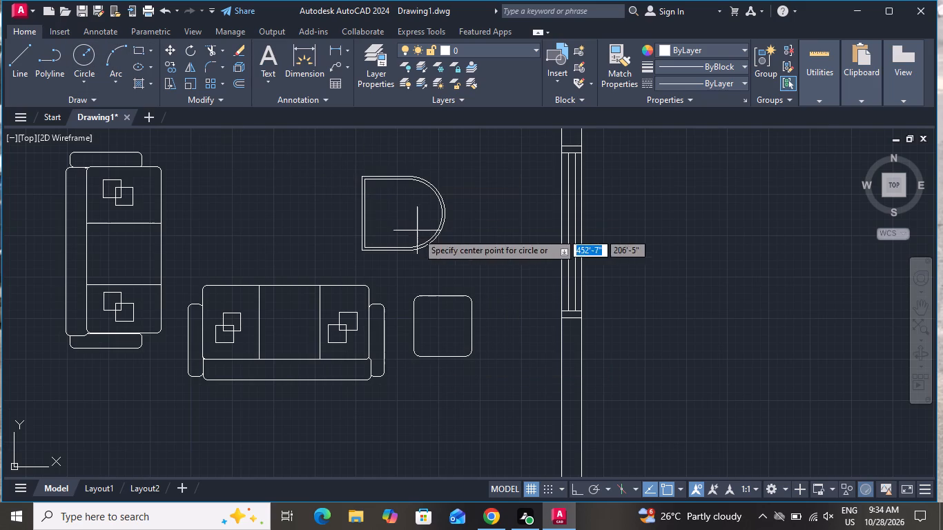
left_click(443, 324)
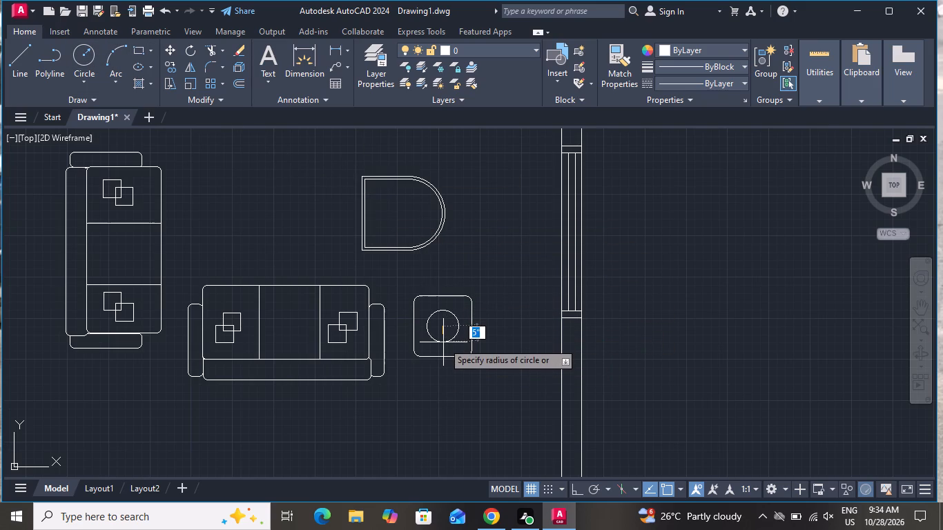
left_click(443, 343)
With Ortho on, draw a vertical line through the circle's centre, extending past the circle at both ends but staying inside the table.
left_click(20, 68)
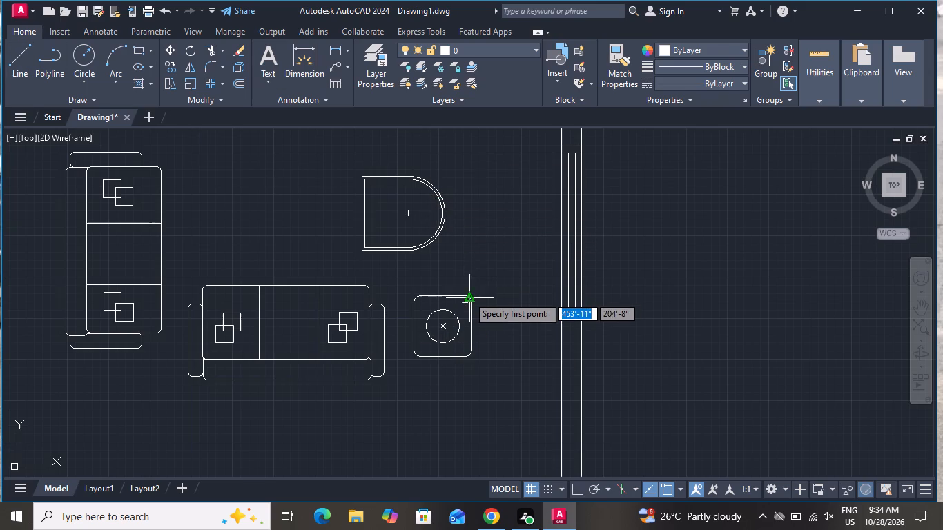
scroll(467, 296, "up", 3)
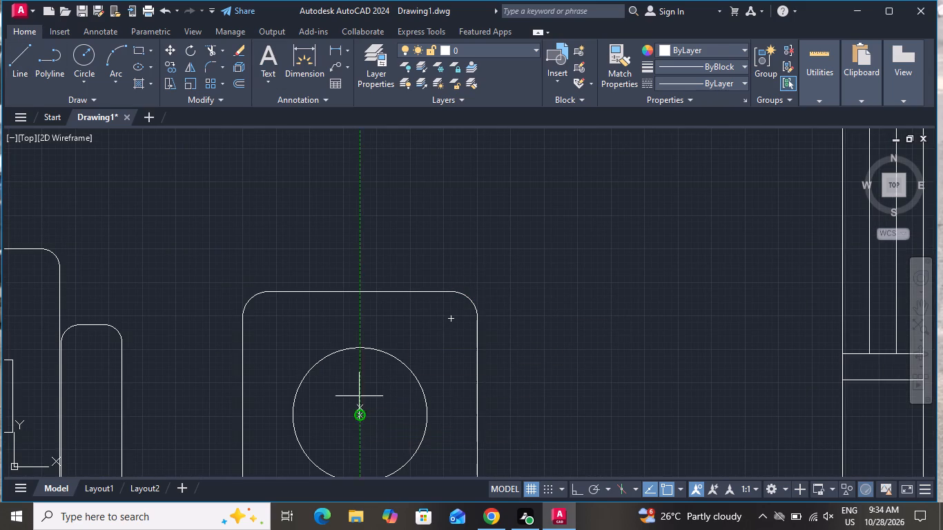
left_click(360, 322)
left_click(572, 484)
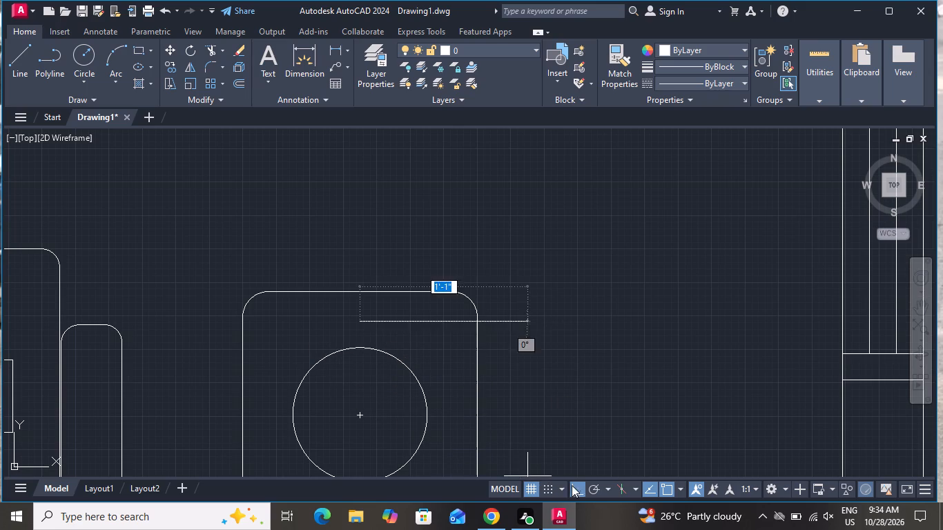
scroll(401, 269, "down", 2)
scroll(402, 347, "up", 2)
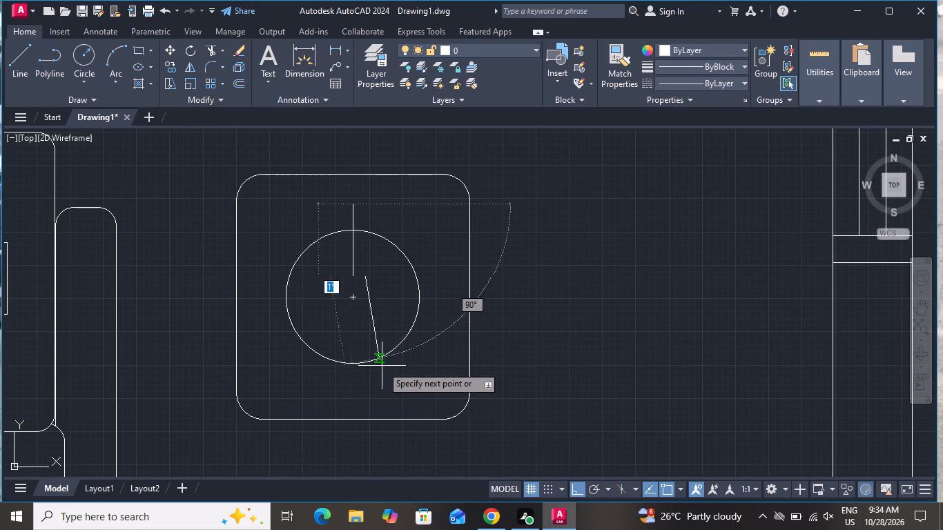
left_click(356, 397)
right_click(359, 396)
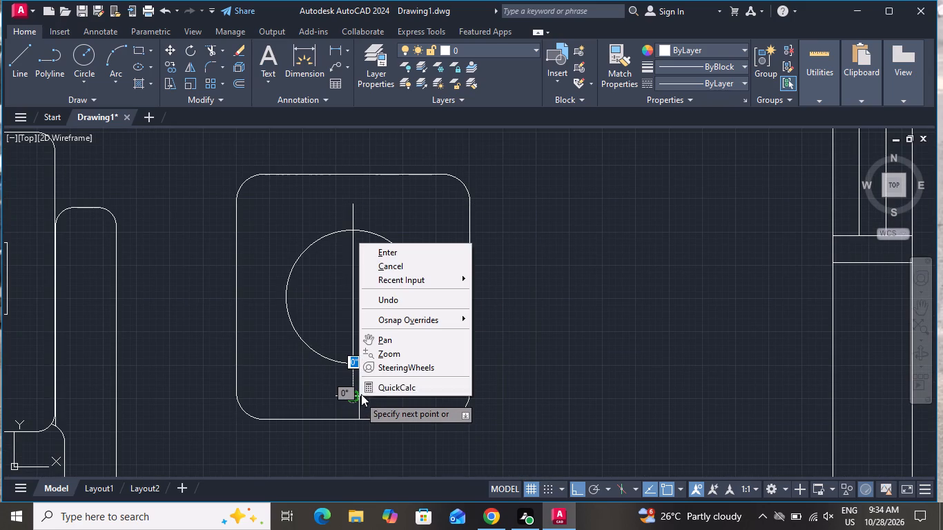
left_click(402, 265)
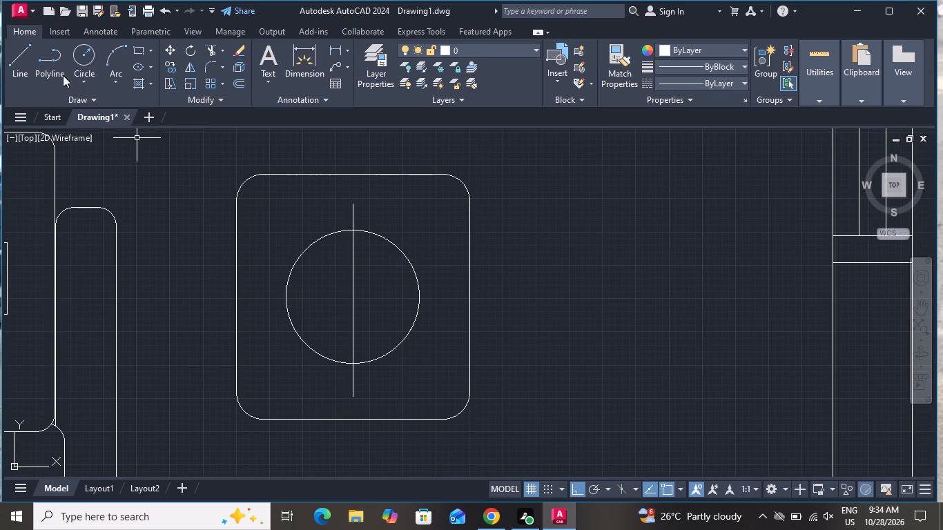
Draw a horizontal line about 1'-2" long through the circle's centre, crossing the vertical line and extending past the circle on both sides.
left_click(14, 45)
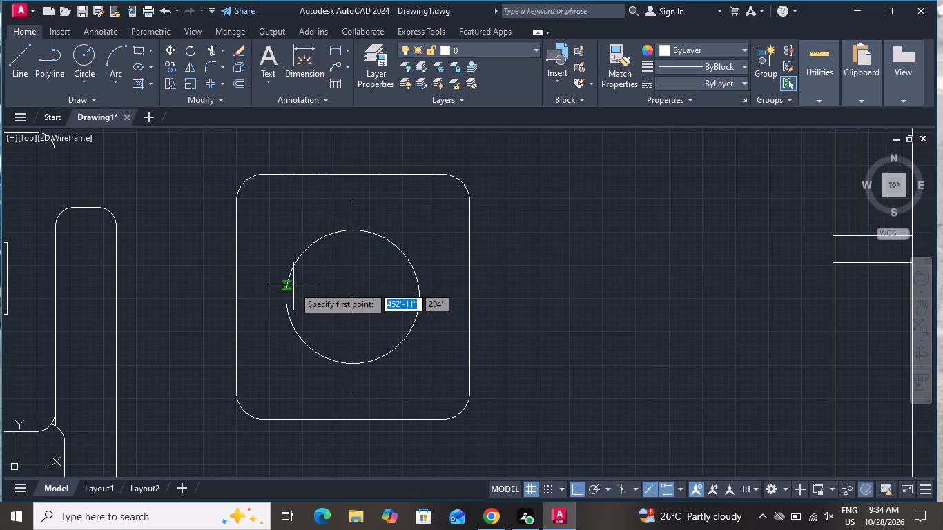
left_click(254, 299)
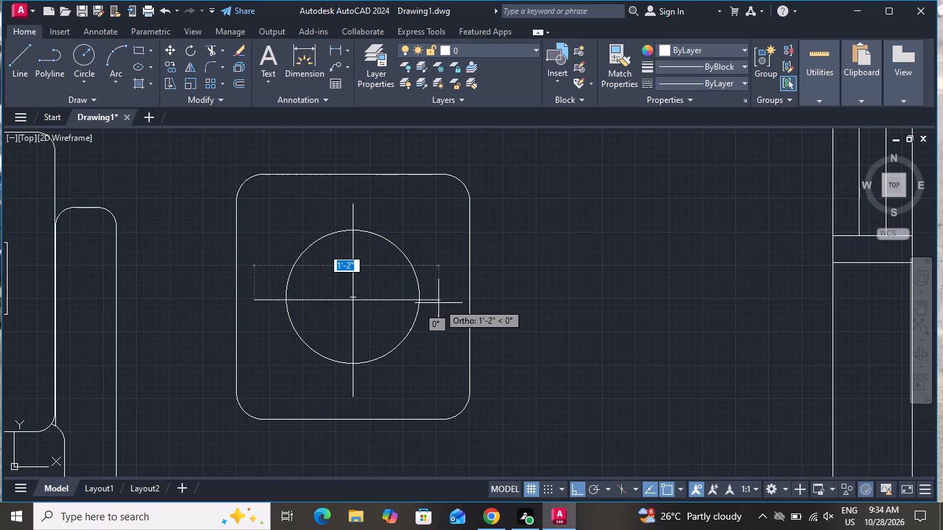
left_click(442, 303)
right_click(443, 303)
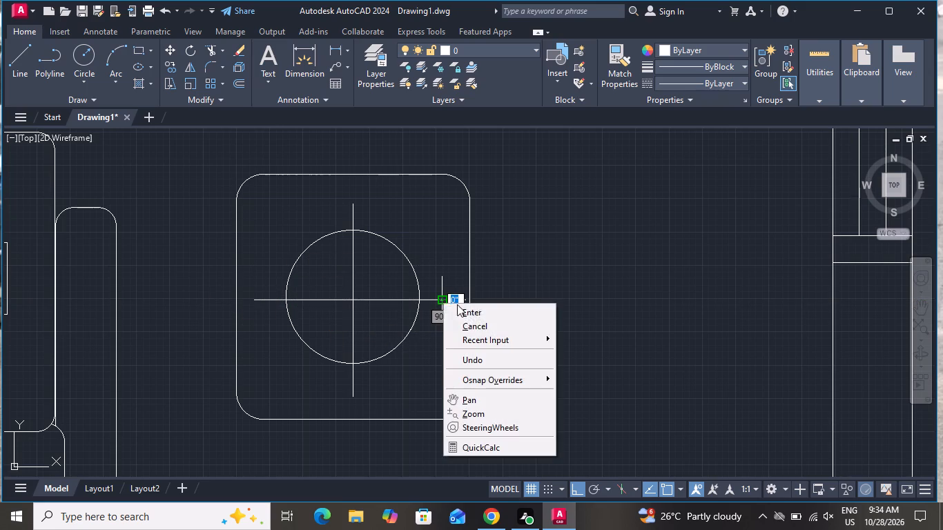
left_click(462, 322)
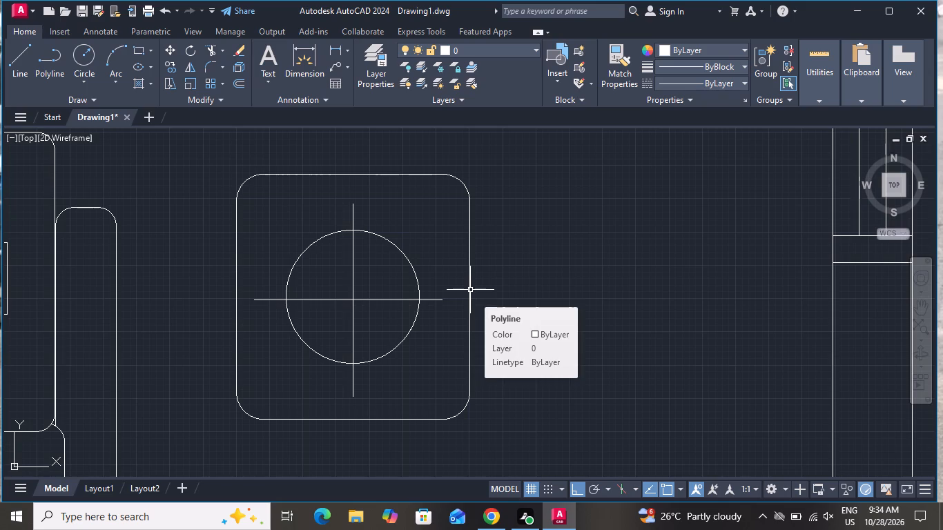
Copy the side table with its crossed-circle lamp, with Ortho off, to just above the vertical sofa's upper armrest.
left_click(528, 151)
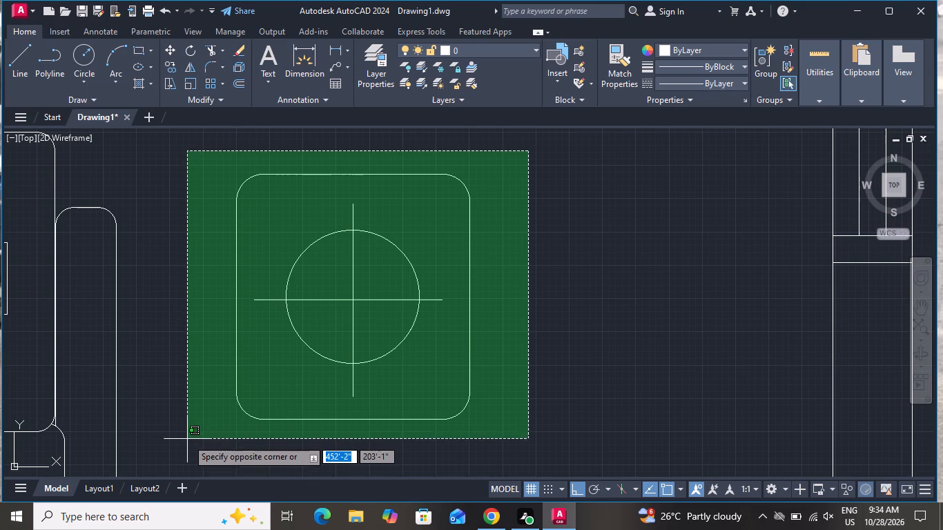
left_click(196, 435)
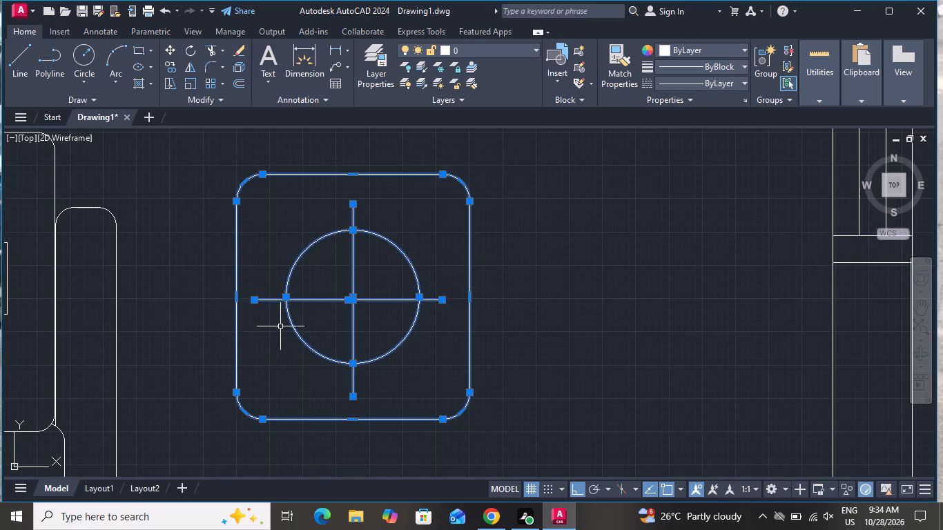
scroll(299, 326, "down", 1)
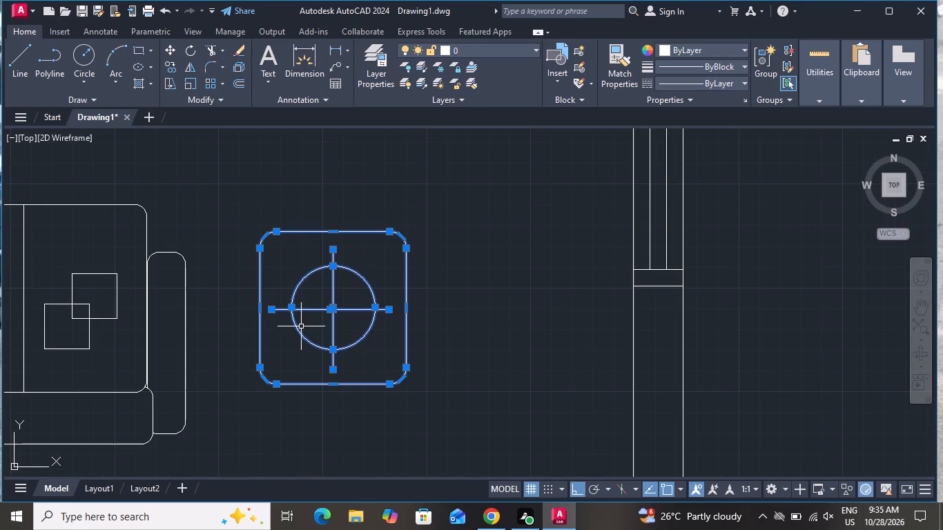
scroll(311, 310, "down", 1)
left_click(174, 67)
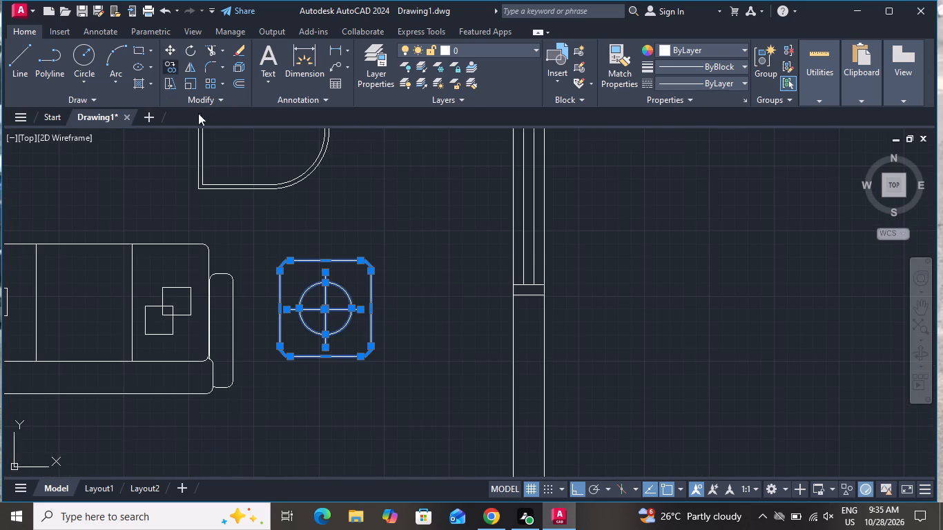
left_click(324, 302)
scroll(344, 304, "down", 2)
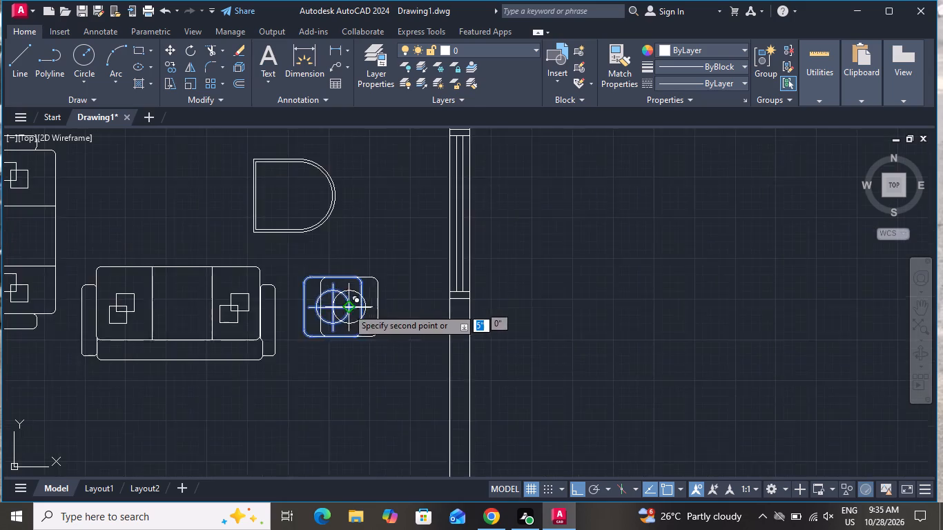
scroll(349, 308, "down", 3)
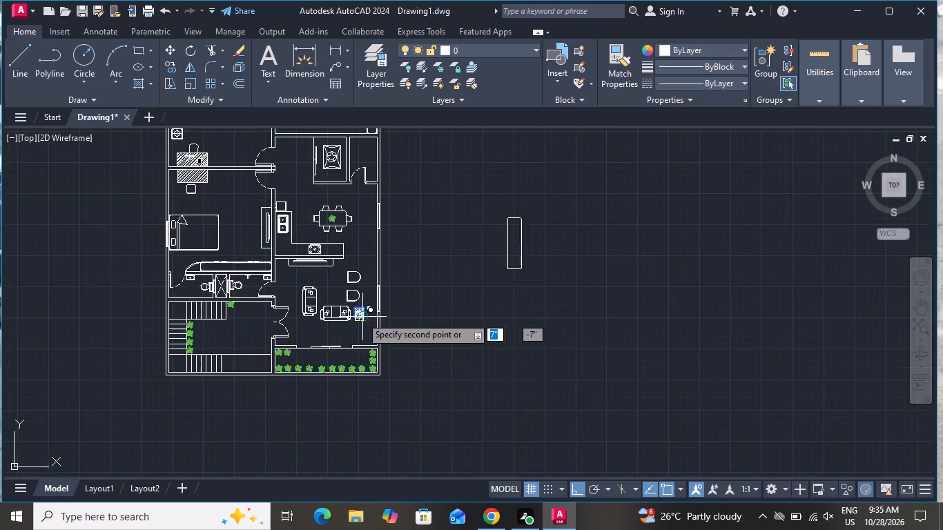
scroll(361, 317, "down", 1)
scroll(355, 316, "up", 6)
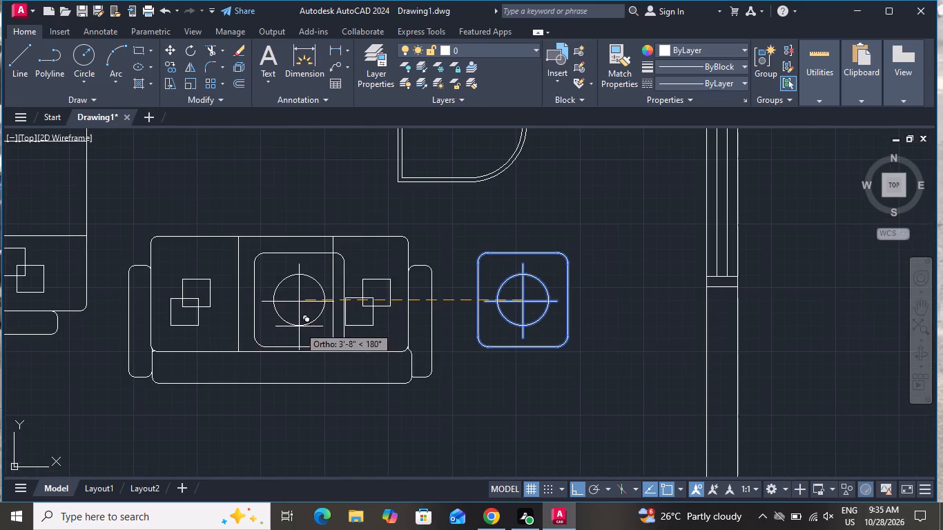
scroll(286, 316, "down", 3)
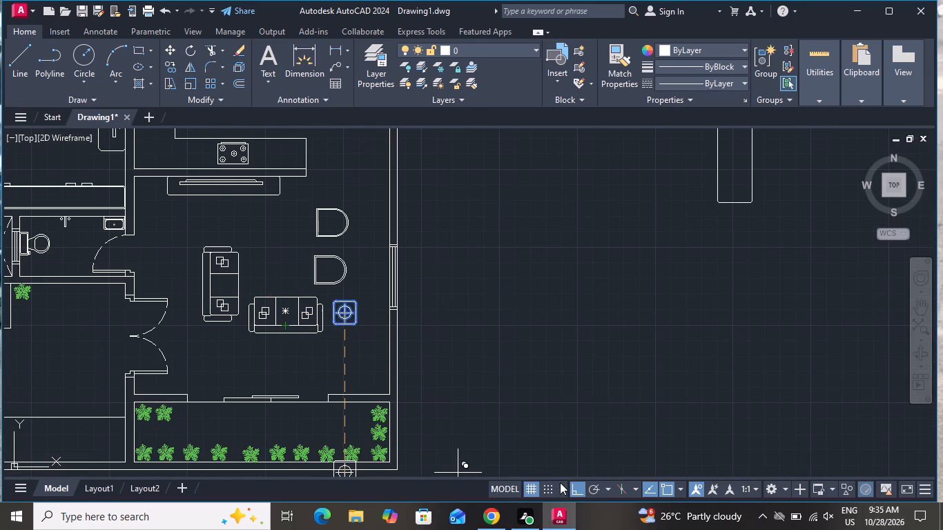
left_click(577, 488)
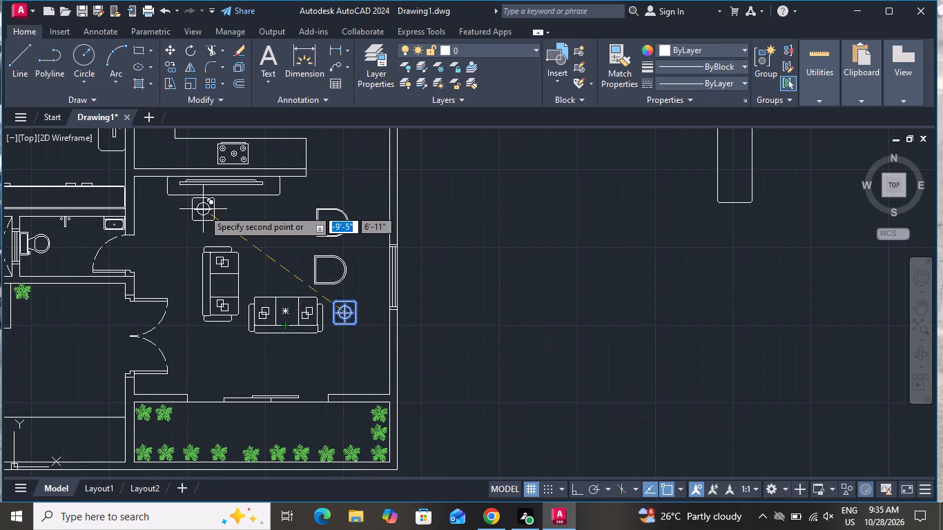
scroll(204, 213, "up", 3)
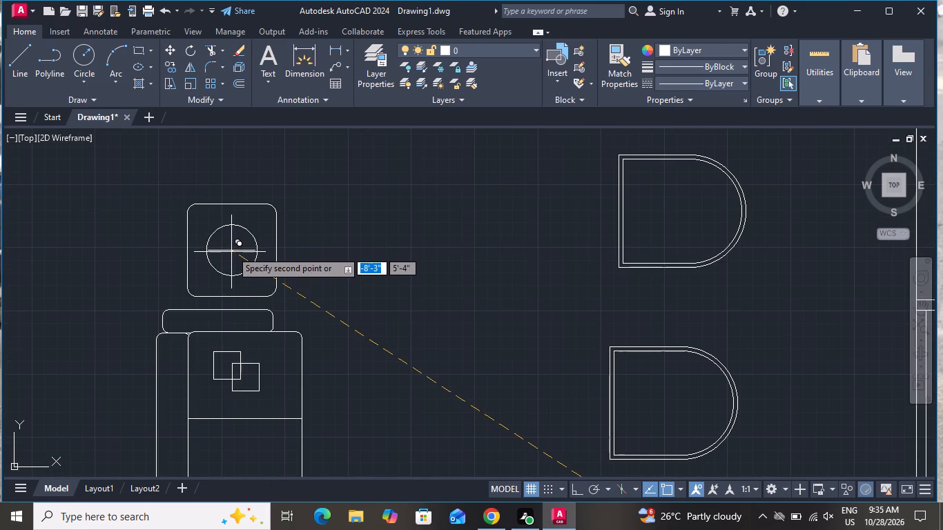
left_click(231, 251)
right_click(233, 251)
left_click(272, 267)
Draw three overlapping circles of decreasing size between the vertical sofa and the arch-shaped chairs as a coffee table, the smallest about 6" in radius.
scroll(303, 284, "down", 1)
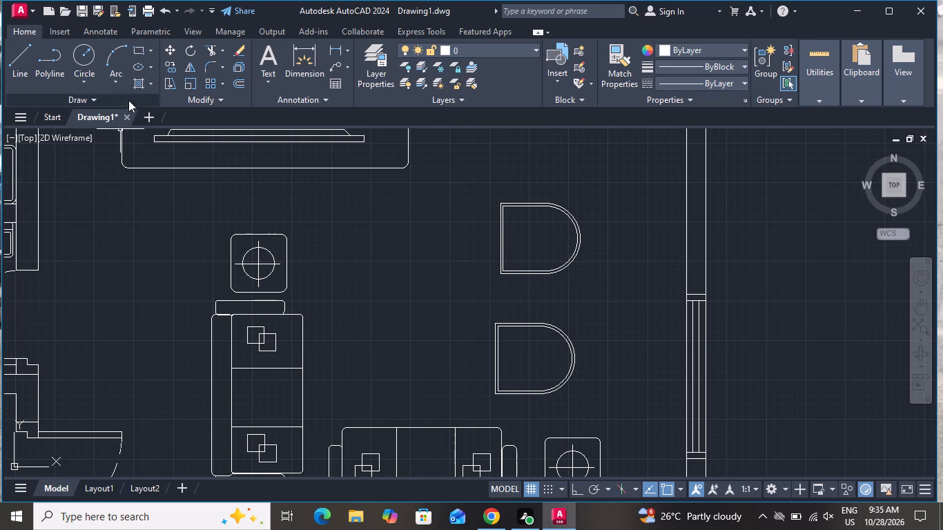
left_click(81, 57)
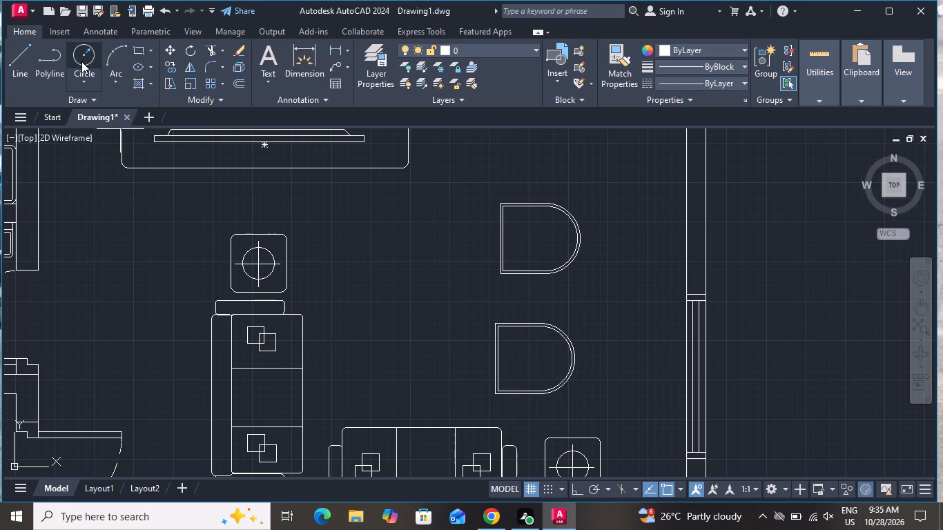
left_click(370, 336)
left_click(400, 364)
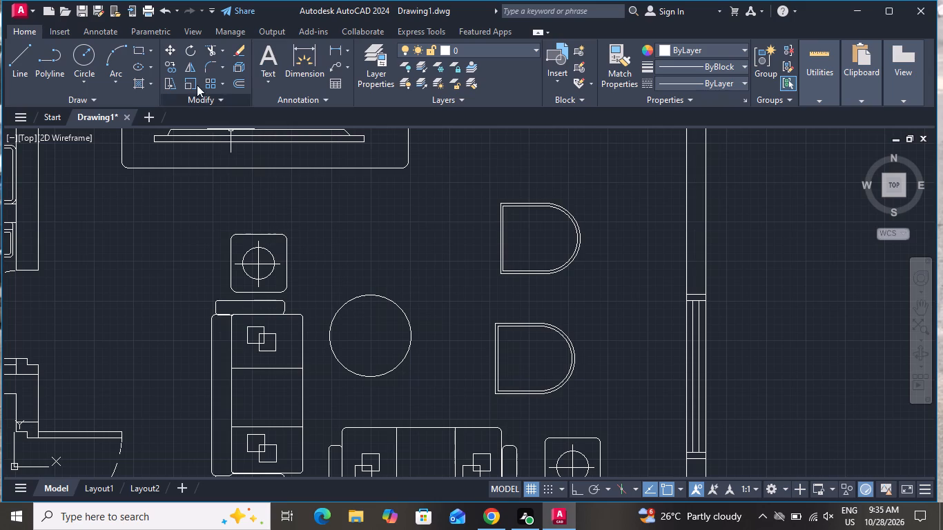
left_click(83, 57)
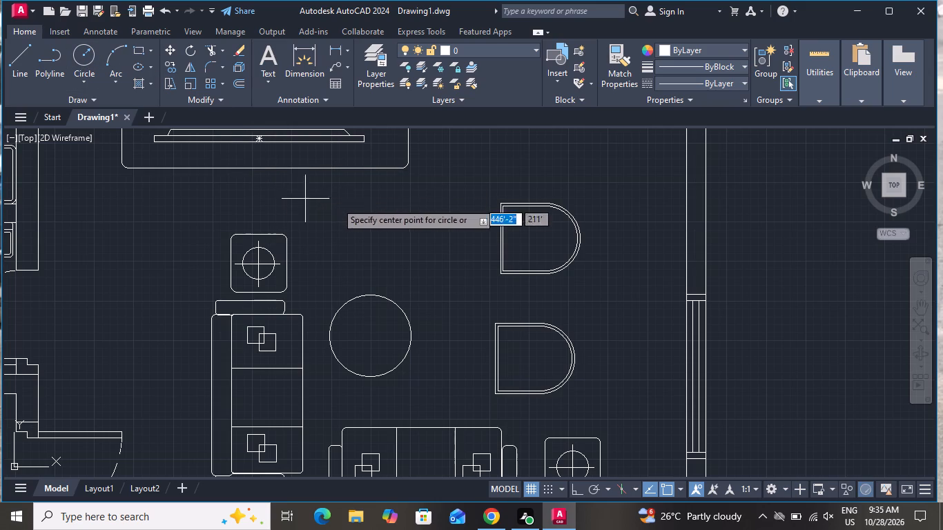
left_click(393, 308)
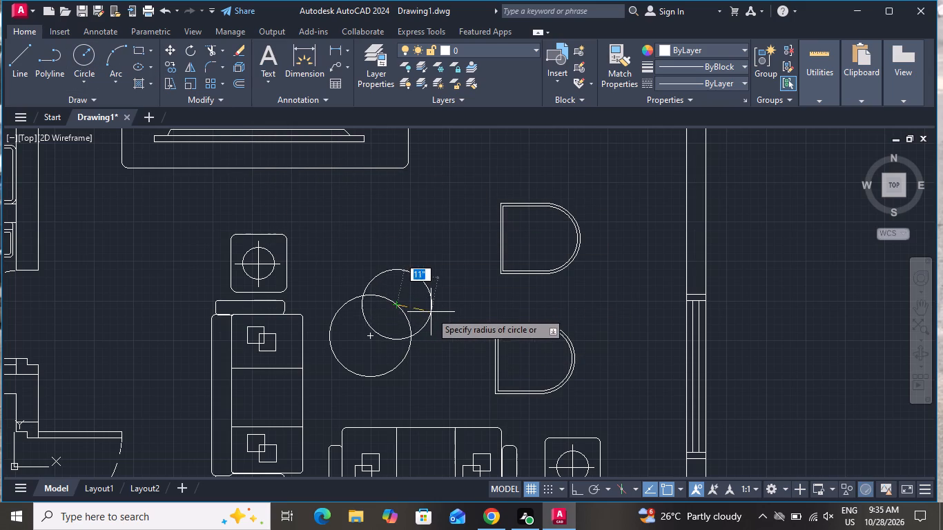
left_click(434, 311)
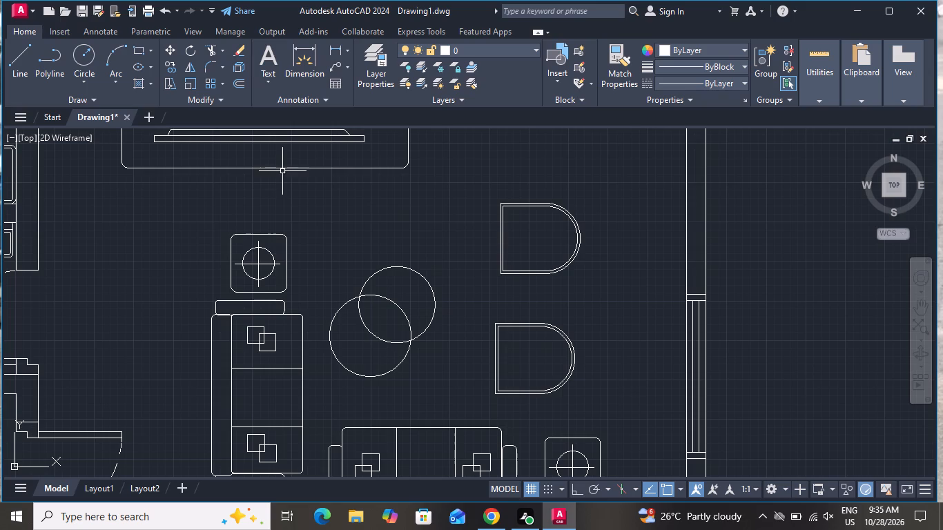
left_click(87, 60)
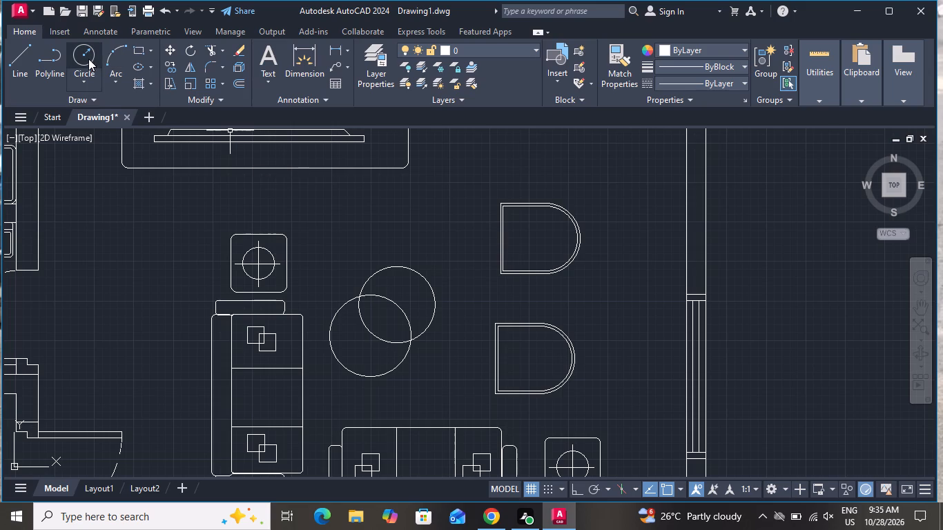
scroll(318, 322, "up", 2)
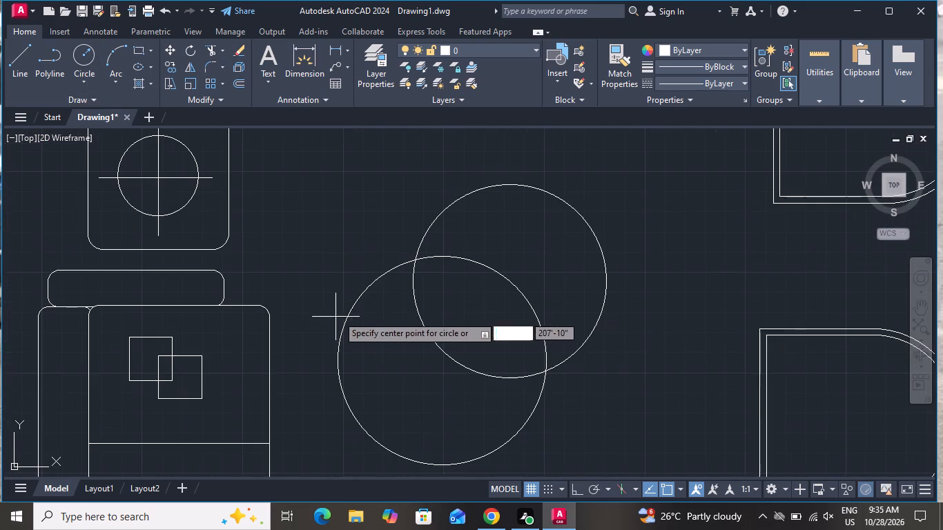
left_click(350, 316)
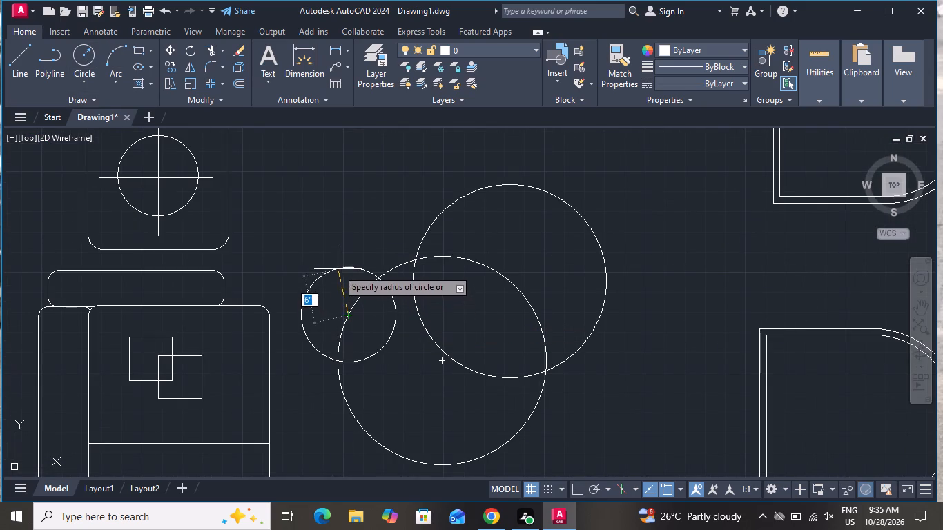
left_click(338, 267)
Move all three overlapping circles together slightly away from the vertical sofa, toward the arch-shaped chairs.
scroll(607, 273, "down", 3)
left_click(616, 239)
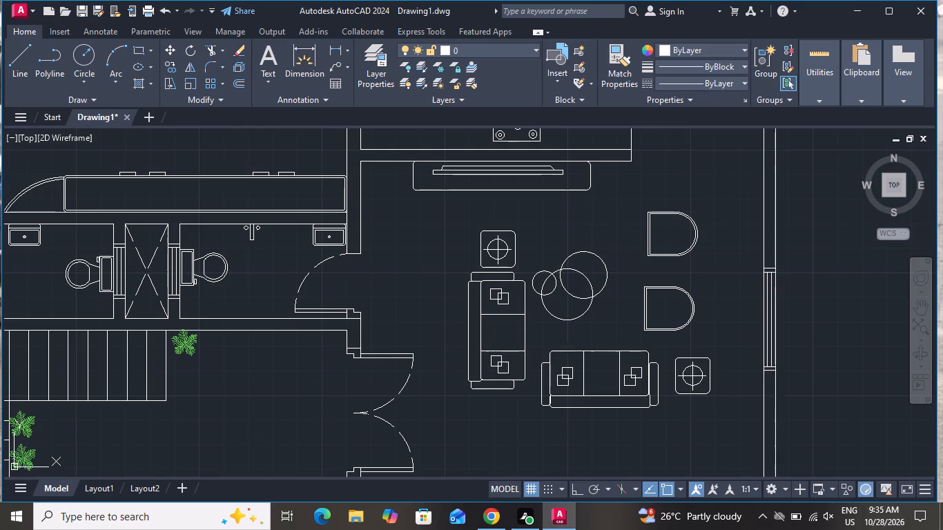
left_click(543, 331)
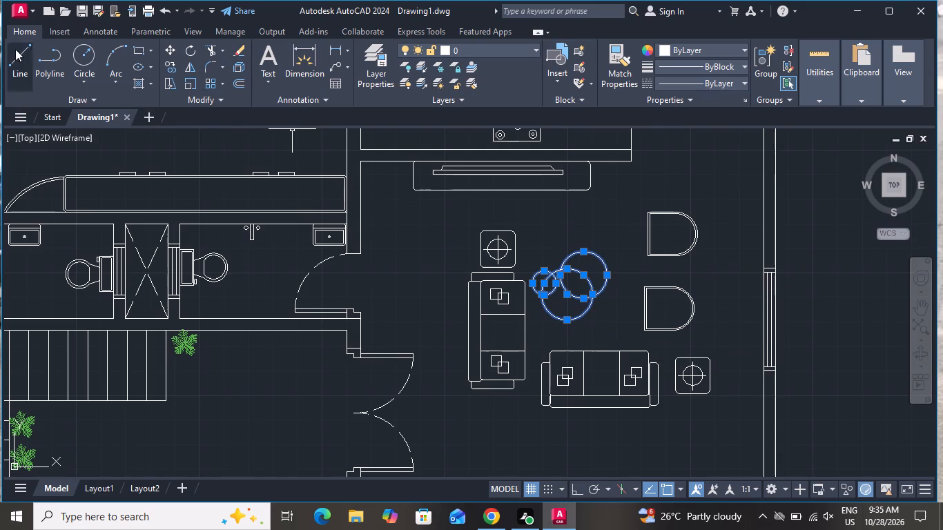
left_click(166, 46)
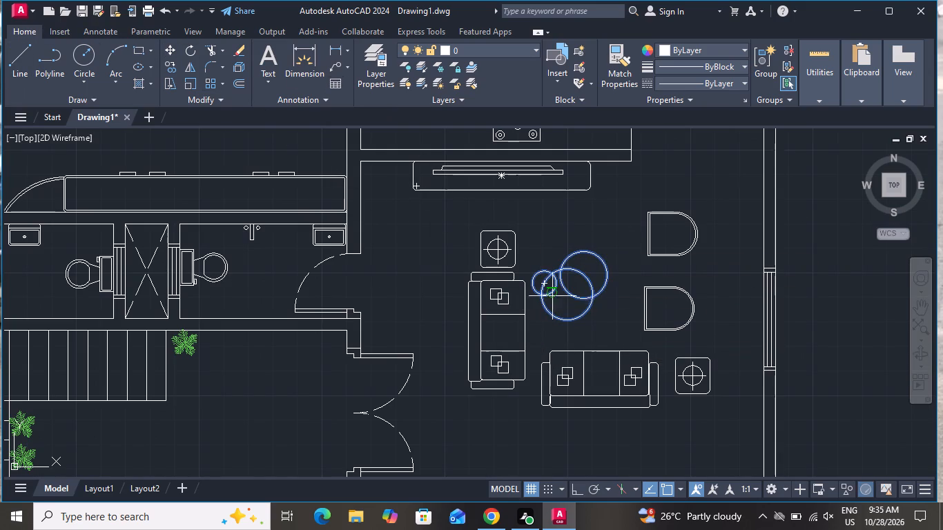
left_click(579, 298)
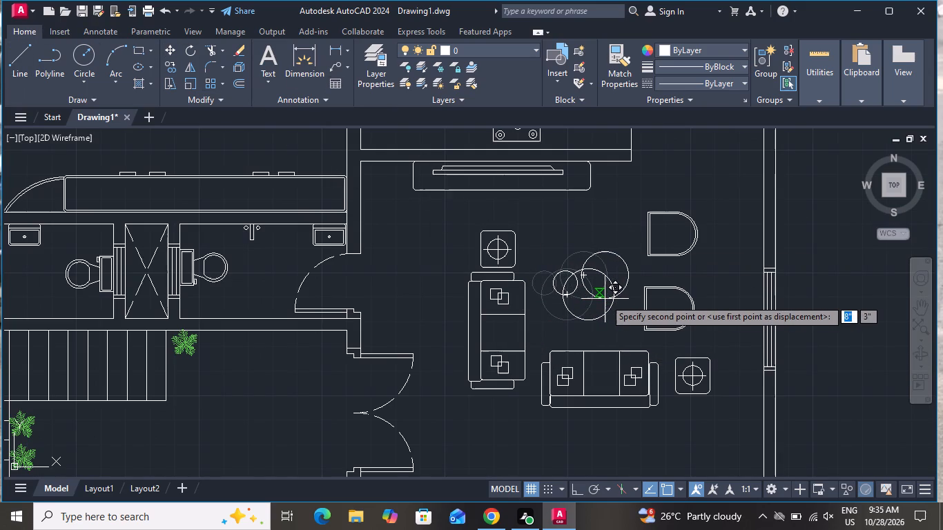
left_click(602, 302)
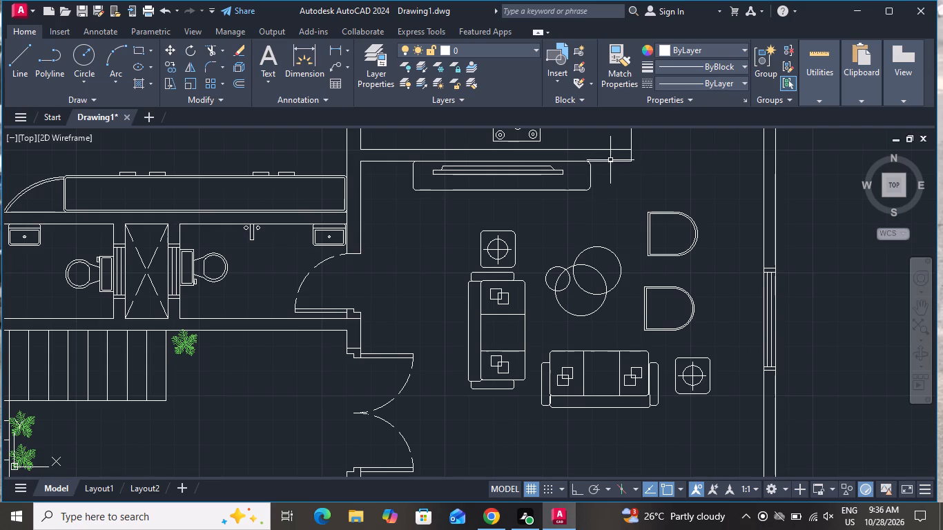
Move the middle-sized circle slightly up and toward the chairs, reducing its overlap with the largest circle.
scroll(605, 221, "up", 2)
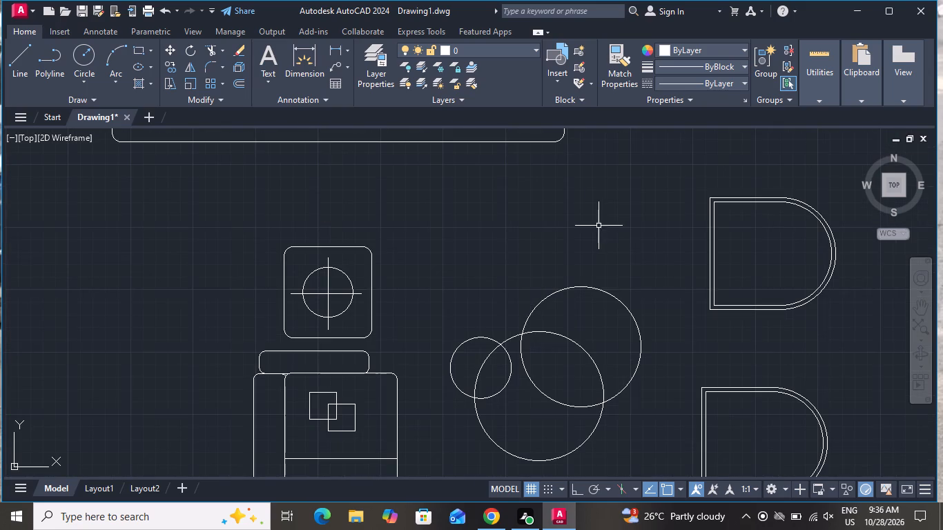
left_click(593, 290)
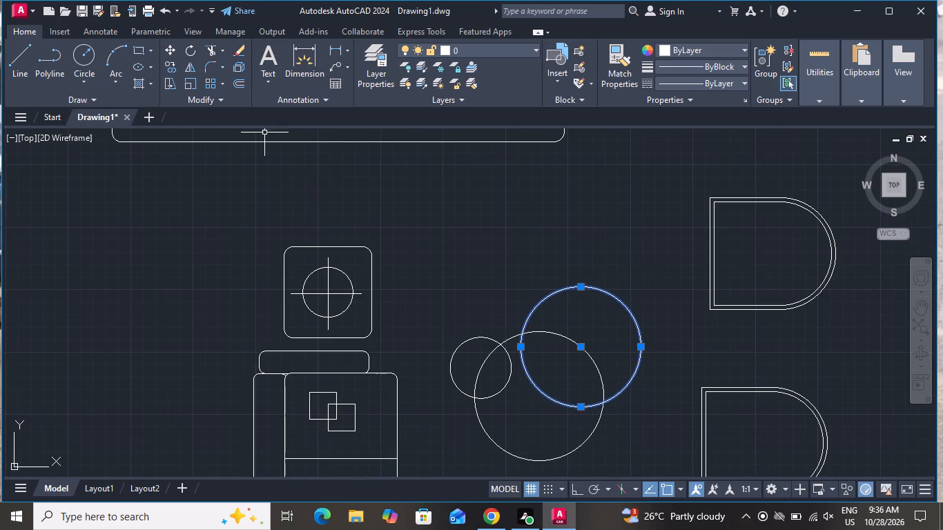
left_click(173, 47)
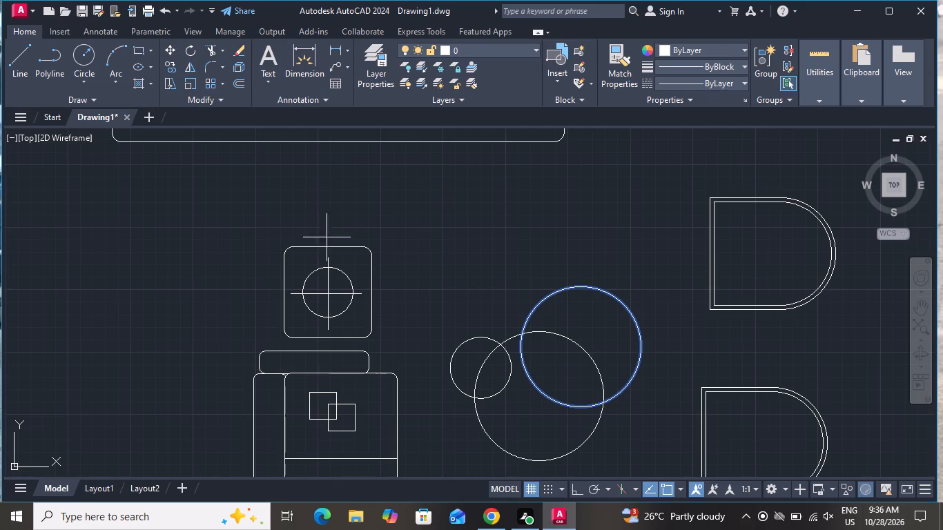
left_click(557, 400)
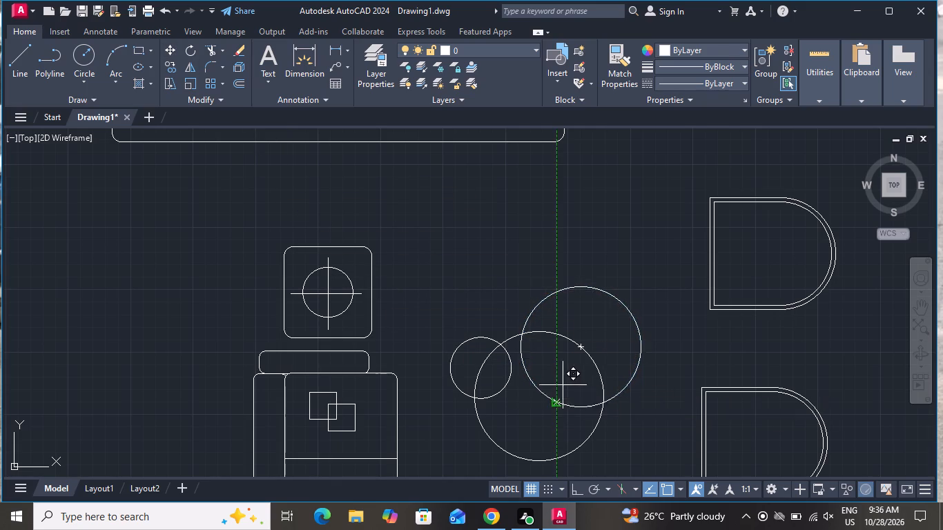
left_click(572, 374)
With Ortho on, draw a short vertical line upward from the top-edge midpoint of the side table above the vertical sofa.
scroll(570, 374, "down", 3)
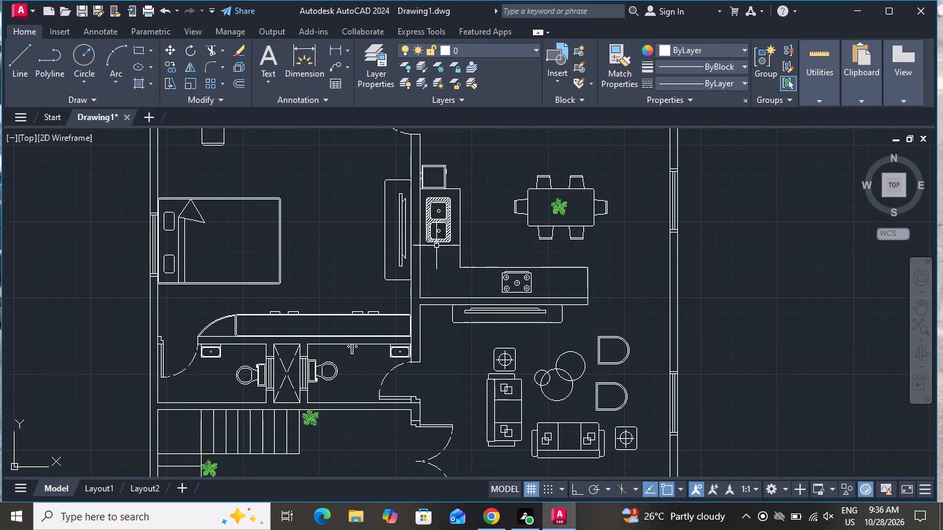
left_click(18, 57)
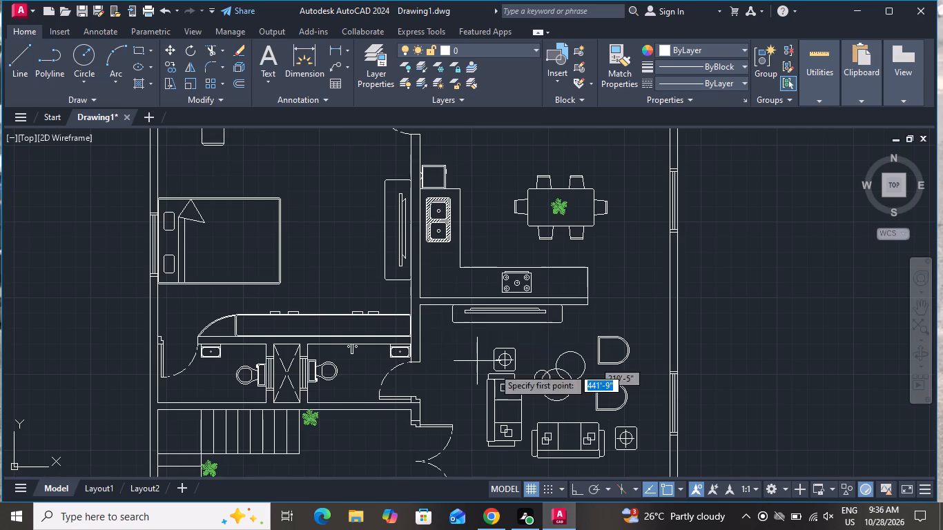
scroll(512, 349, "up", 3)
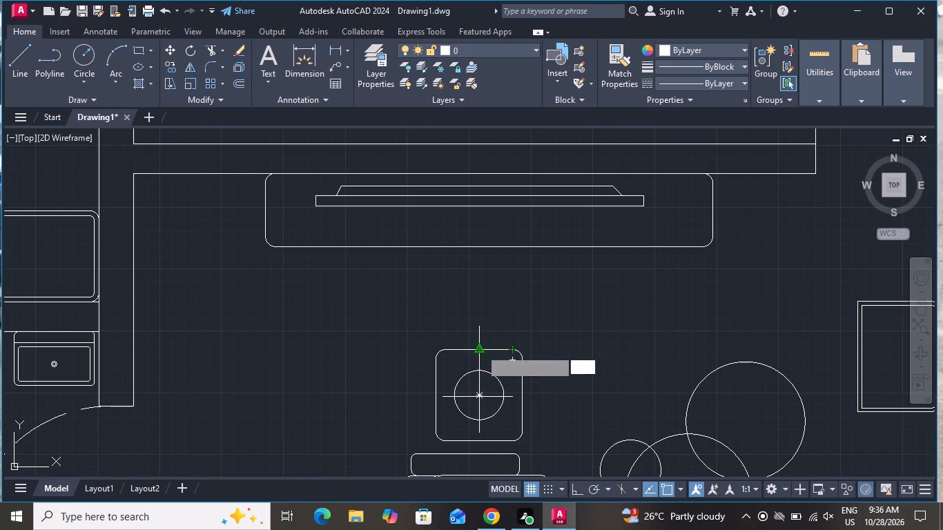
left_click(483, 353)
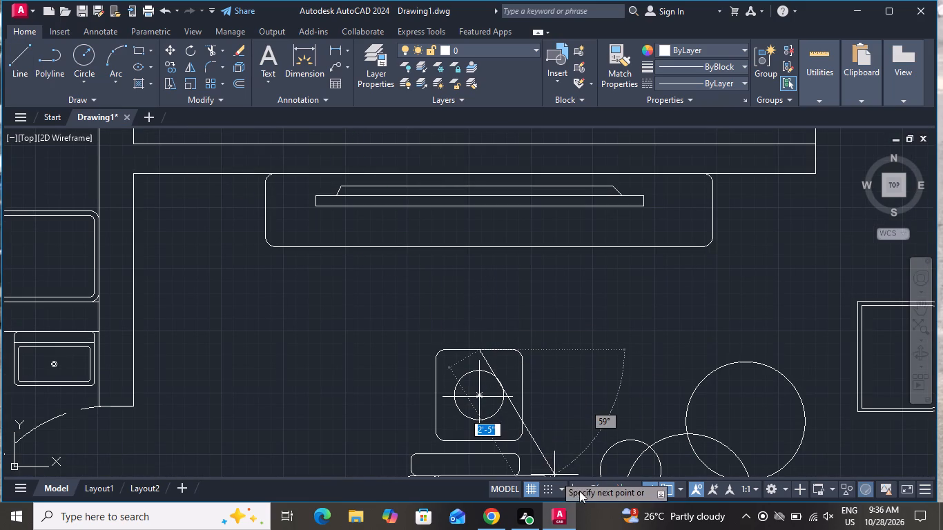
left_click(576, 494)
left_click(486, 316)
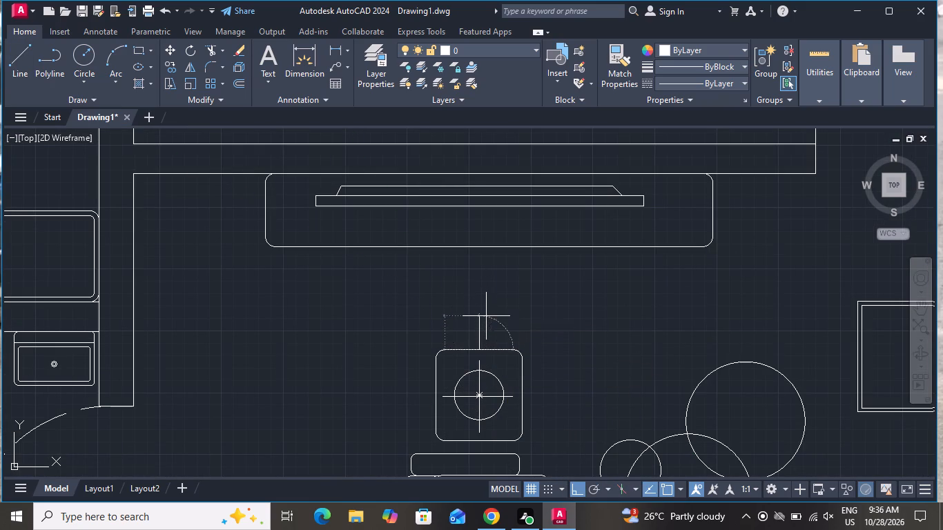
scroll(692, 320, "down", 2)
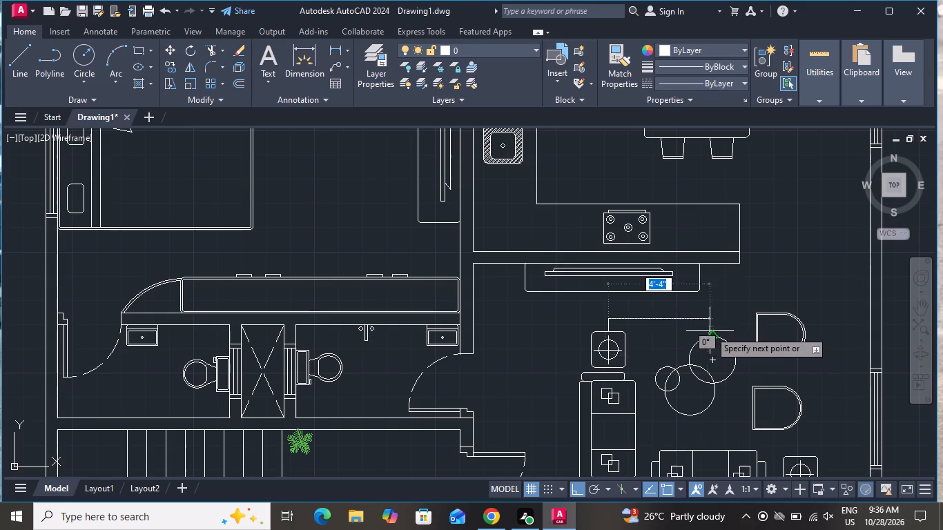
right_click(710, 330)
left_click(730, 351)
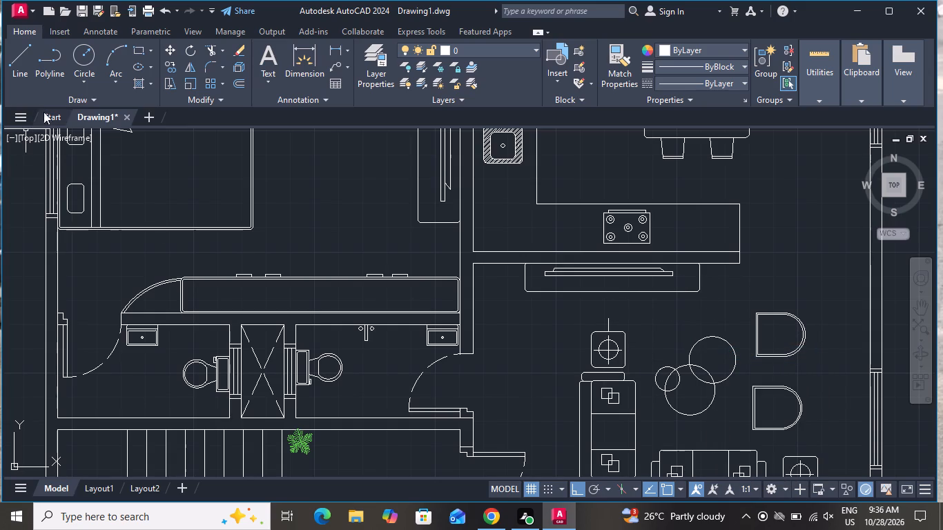
Extend the side table's vertical line upward, carry it horizontally above the upper arch-shaped chair, and drop it about 4" to the chair's top edge.
left_click_drag(21, 66, 26, 72)
scroll(606, 314, "up", 2)
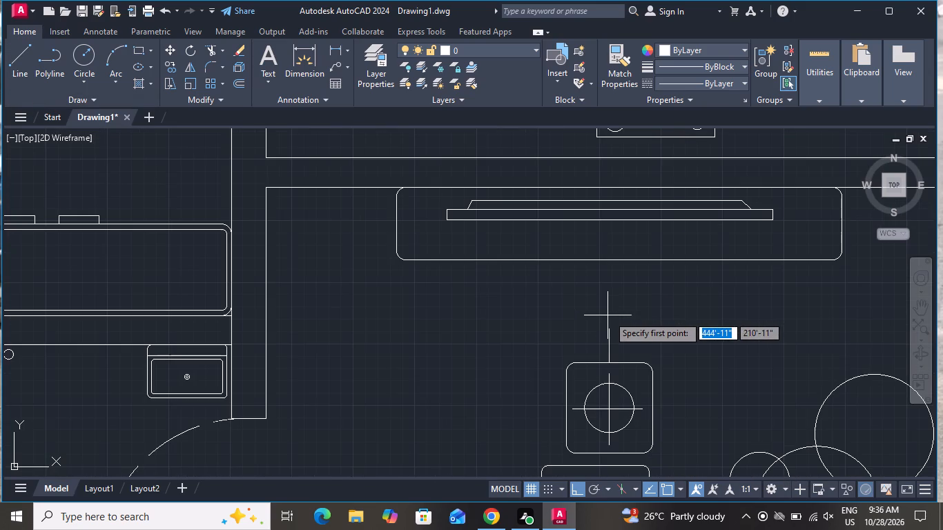
left_click(607, 331)
left_click(603, 297)
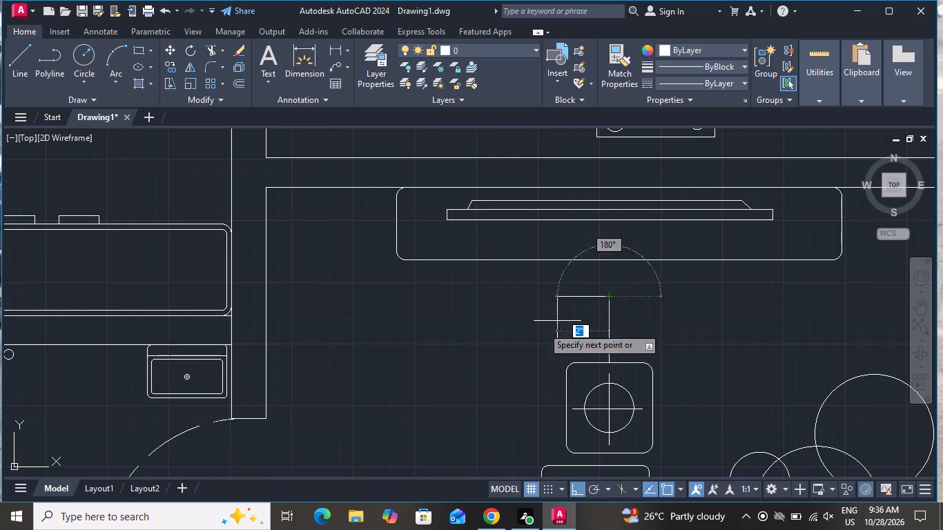
scroll(536, 351, "down", 2)
scroll(746, 322, "up", 3)
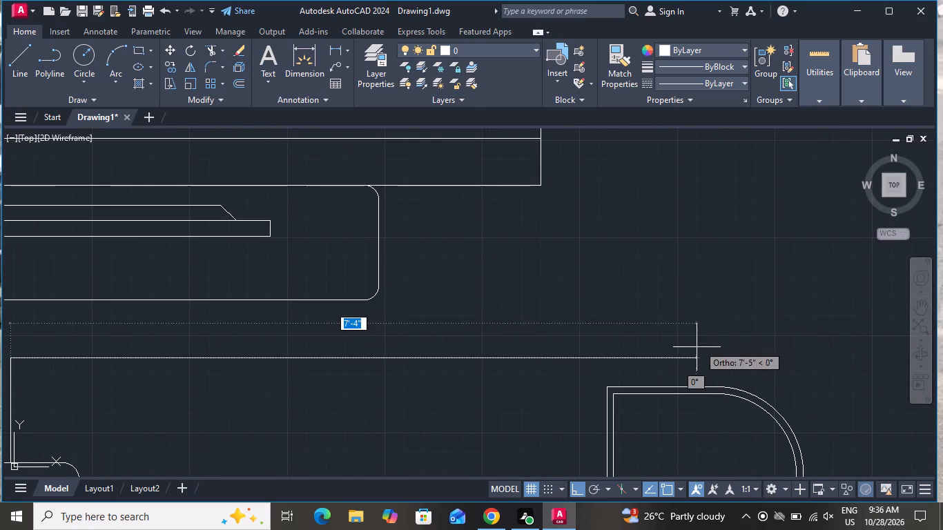
left_click(681, 360)
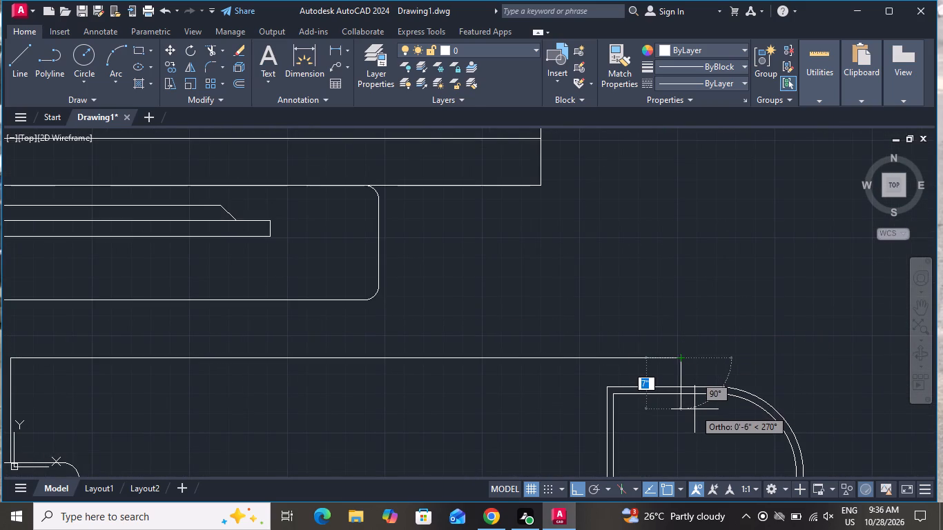
scroll(691, 415, "up", 1)
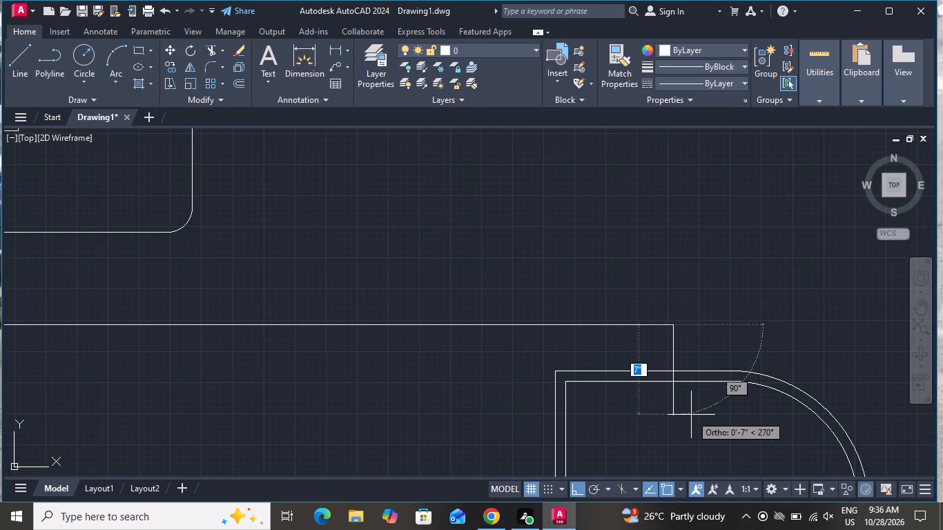
scroll(691, 415, "up", 2)
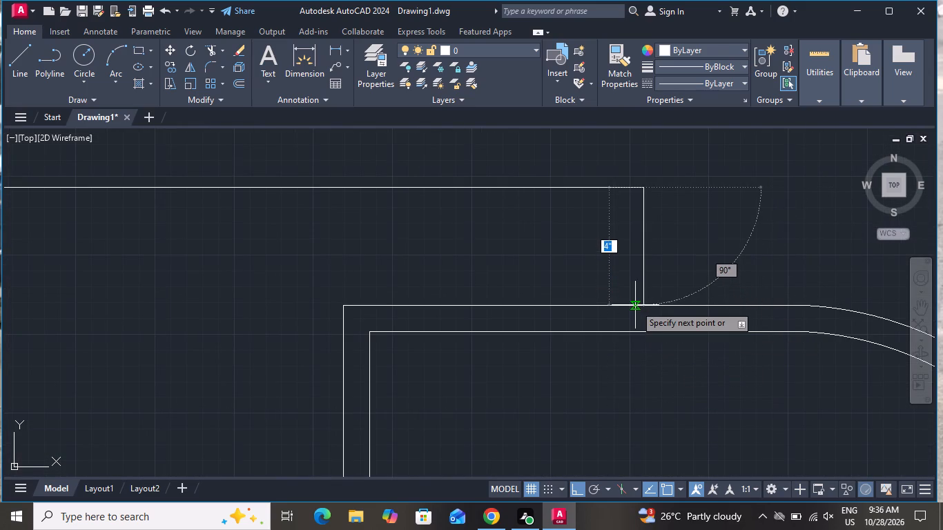
left_click(645, 302)
right_click(645, 302)
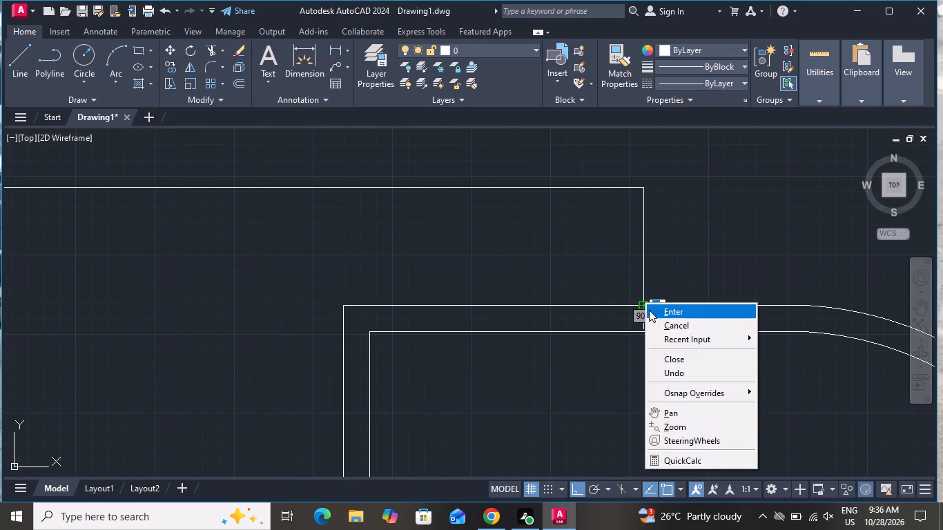
left_click(657, 321)
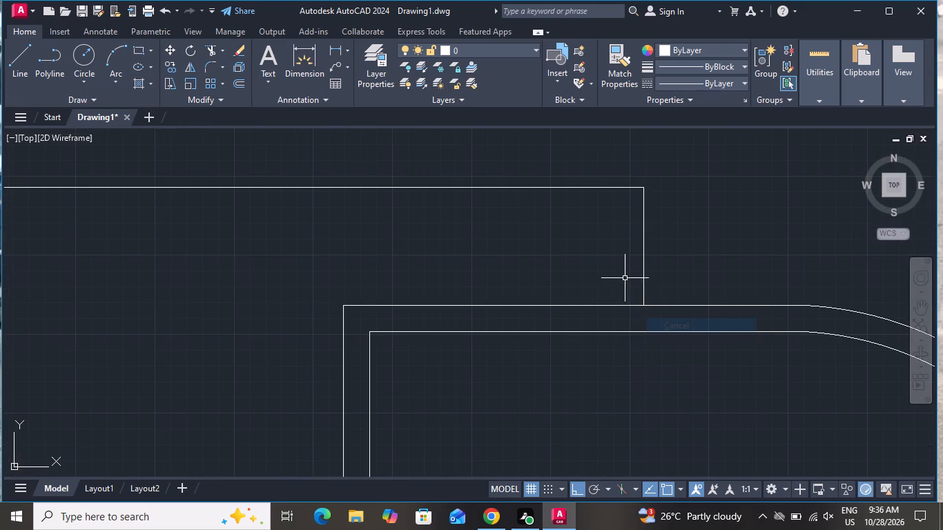
Draw a vertical line about 1'-4" long from the upper arch-shaped chair's bottom edge to the lower chair's top edge.
left_click(30, 55)
scroll(240, 199, "down", 2)
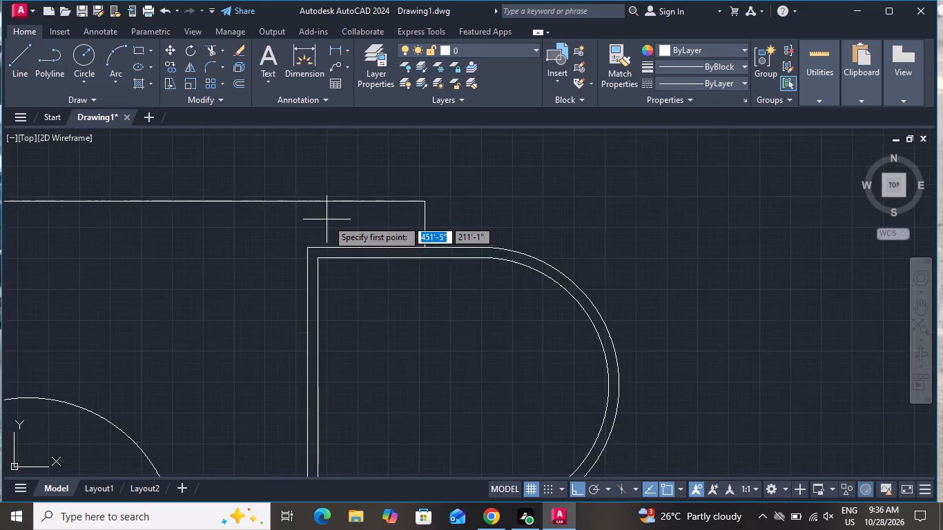
scroll(329, 219, "down", 2)
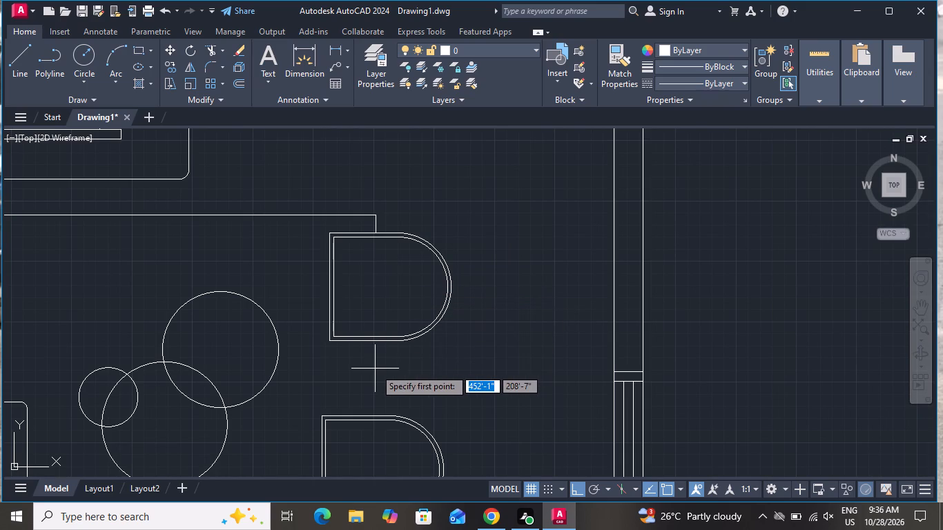
scroll(375, 369, "up", 2)
scroll(389, 334, "down", 2)
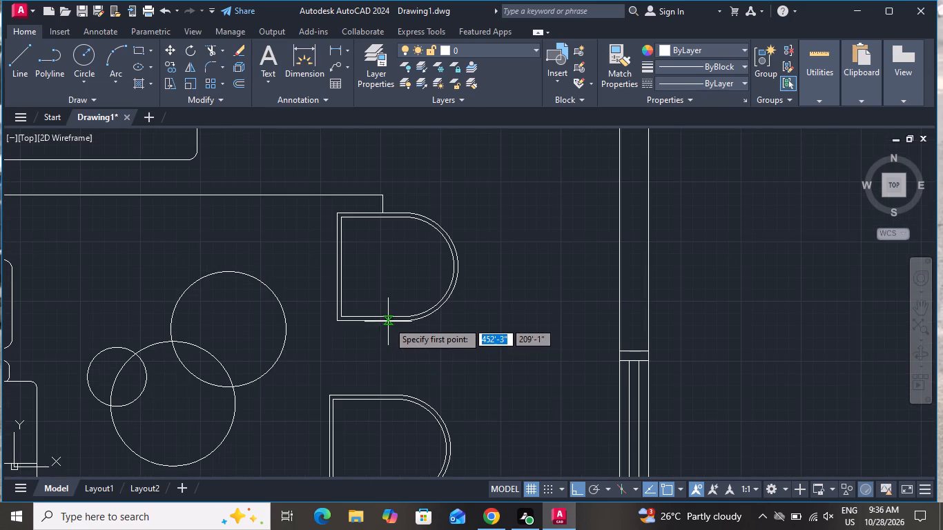
left_click(387, 319)
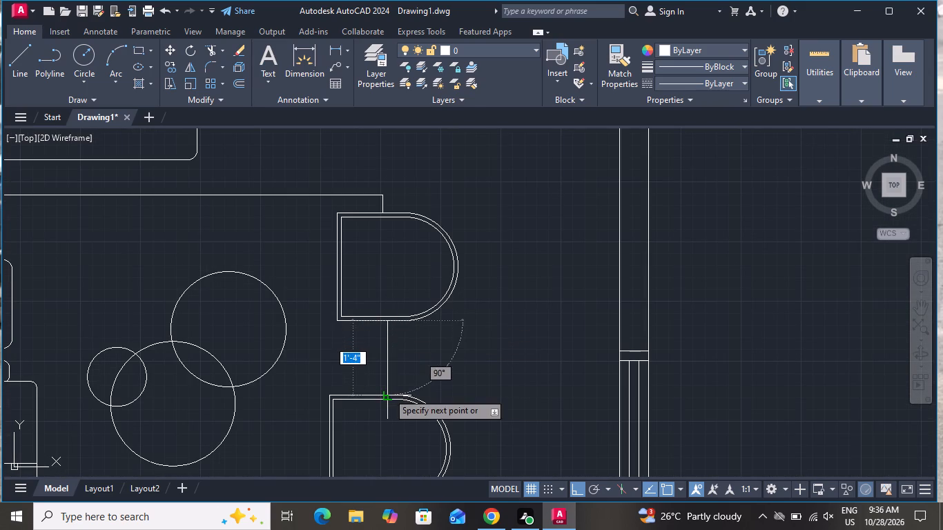
left_click(388, 393)
right_click(388, 393)
left_click(435, 264)
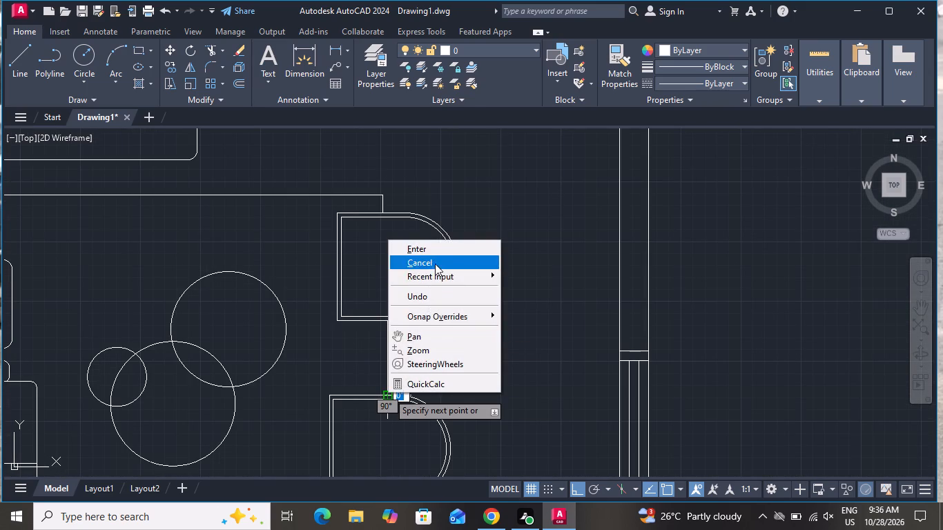
Draw a line from the lower chair's bottom edge about 2'-2" down, turning about 5" left to the horizontal sofa's right armrest.
left_click(17, 57)
scroll(188, 143, "down", 2)
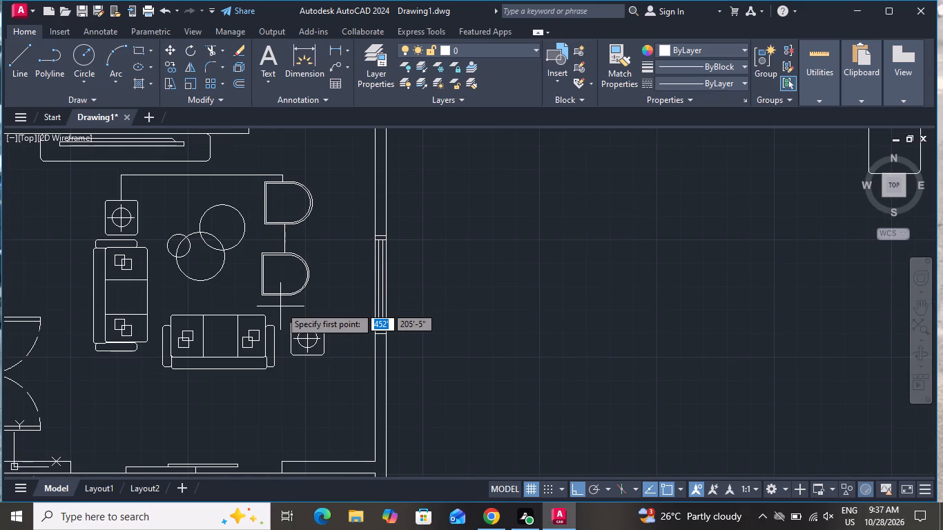
scroll(280, 306, "up", 3)
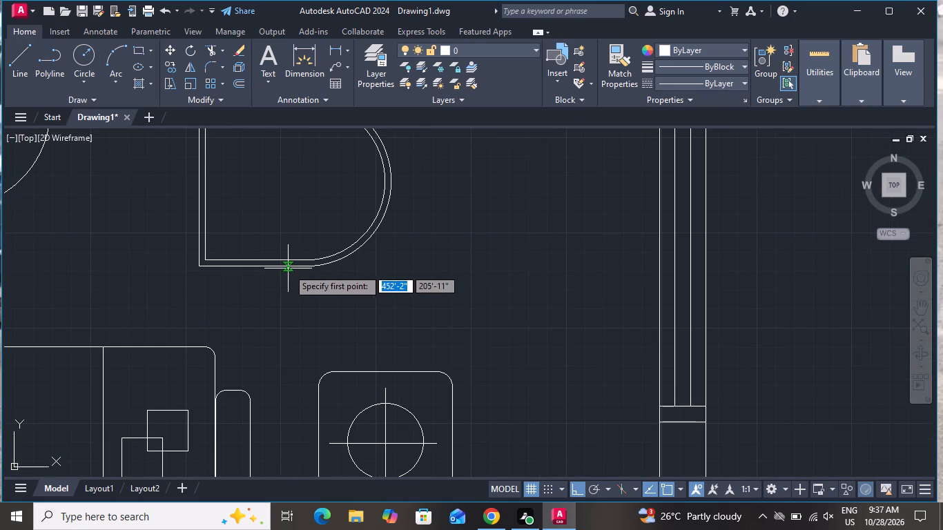
left_click(288, 268)
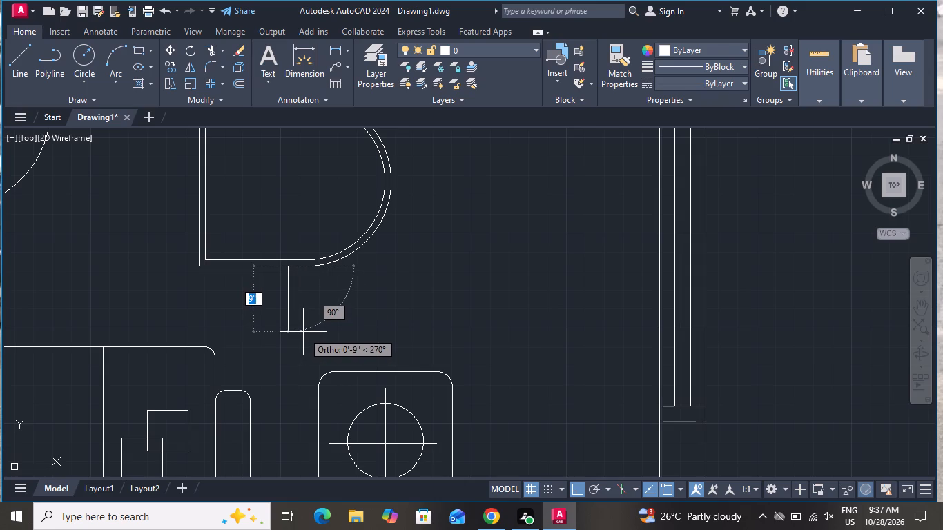
scroll(313, 322, "down", 1)
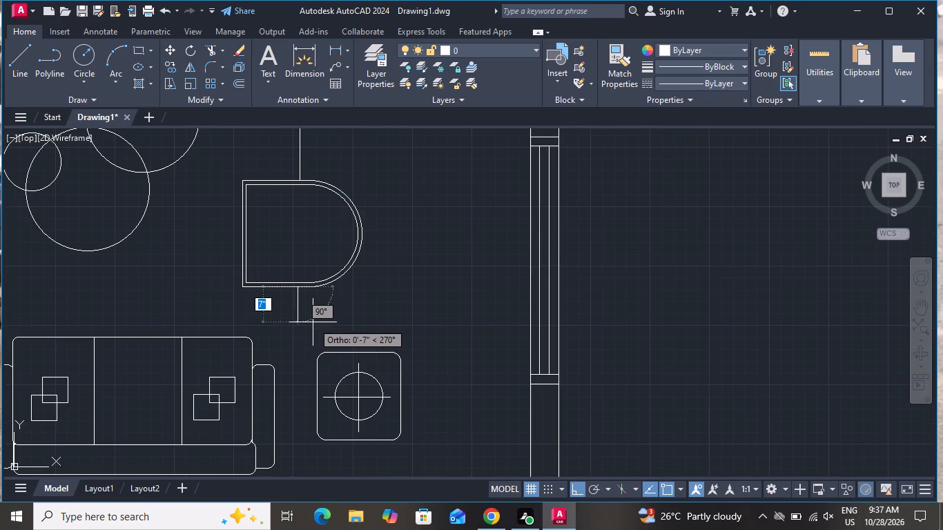
scroll(295, 403, "up", 2)
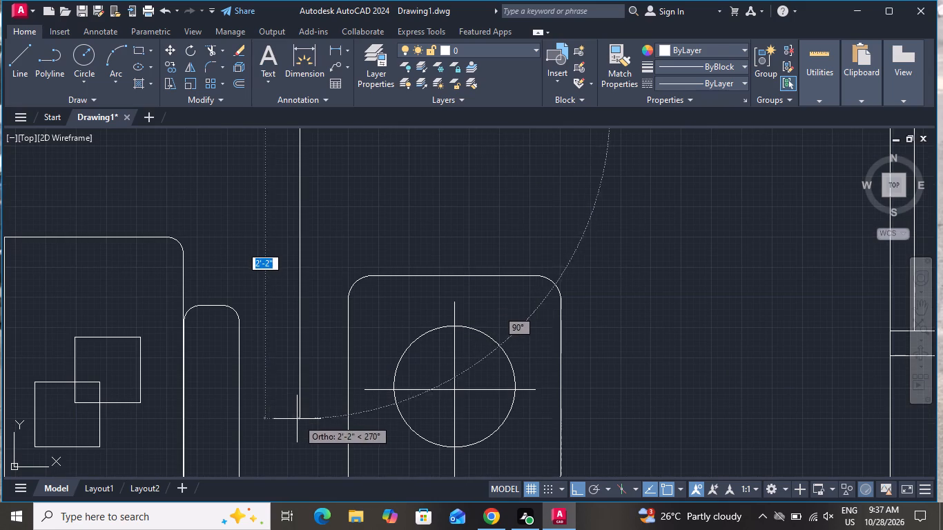
left_click(294, 429)
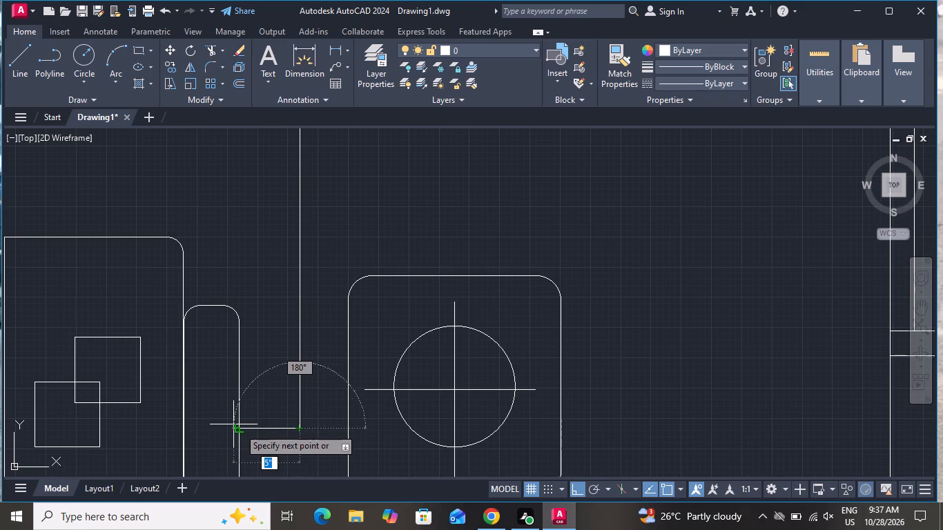
left_click(242, 429)
right_click(245, 429)
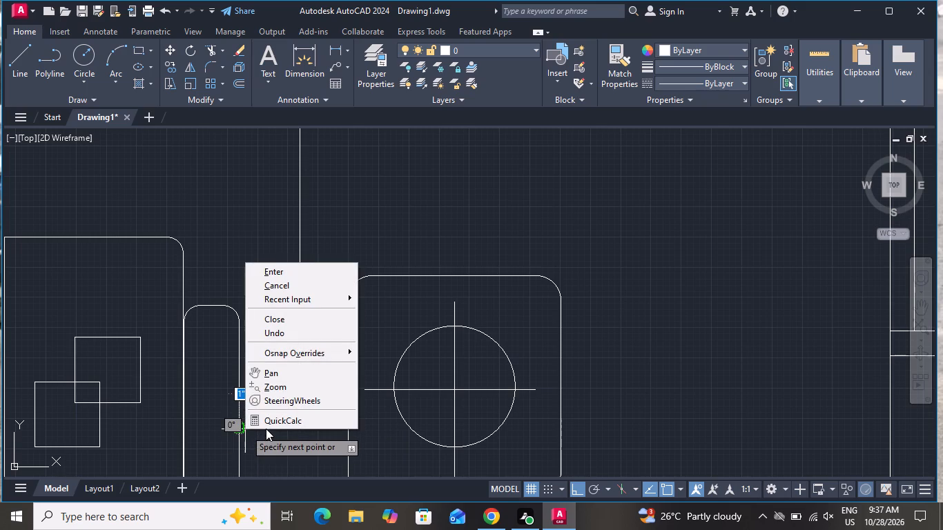
left_click(300, 288)
Draw an L-shaped line from the vertical sofa's lower armrest, short way down and across to the horizontal sofa's left armrest.
scroll(387, 383, "down", 2)
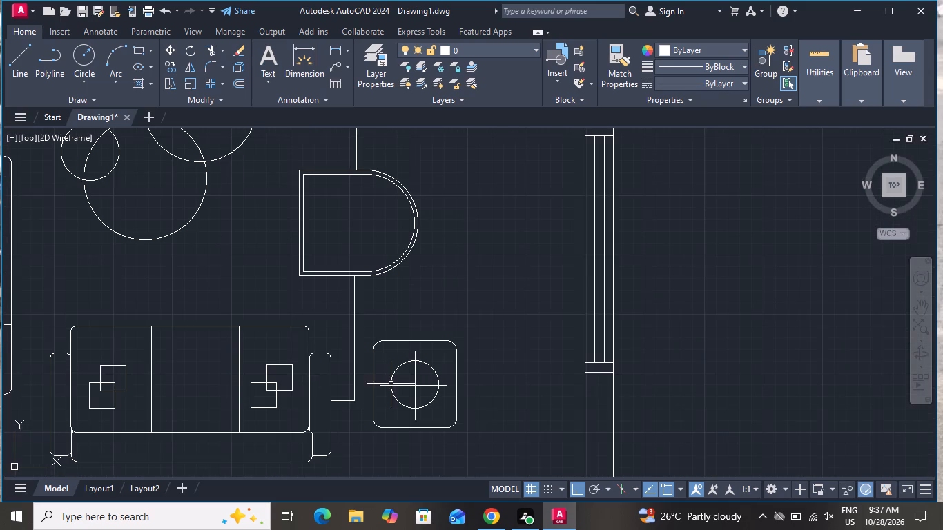
scroll(391, 384, "down", 2)
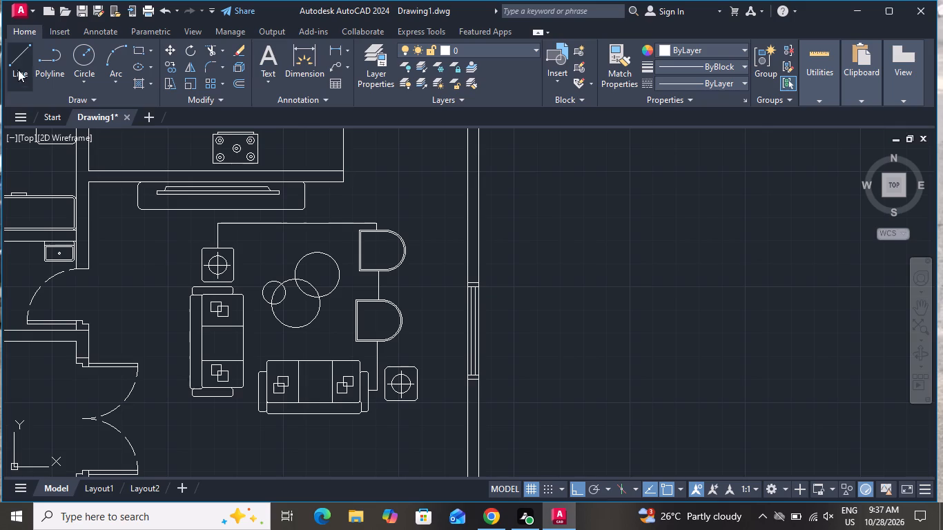
left_click(19, 58)
scroll(182, 395, "up", 2)
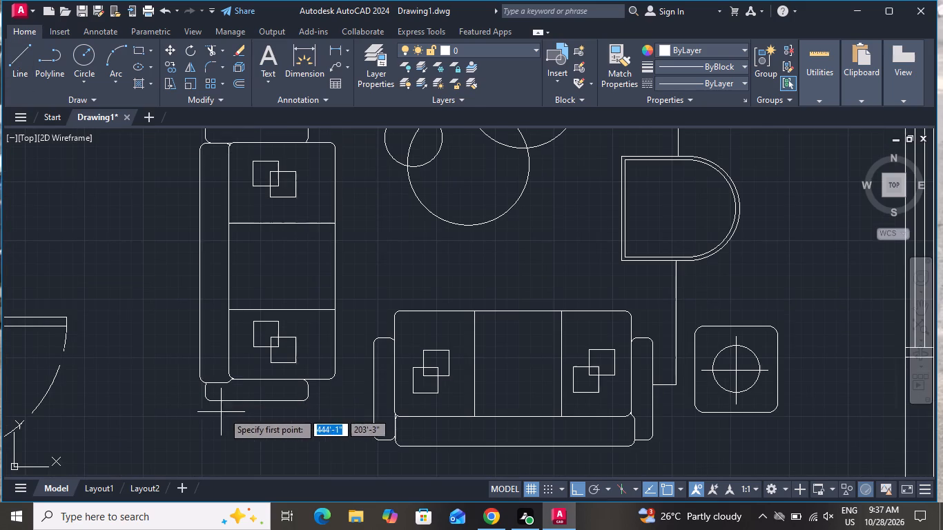
left_click(258, 404)
left_click(262, 431)
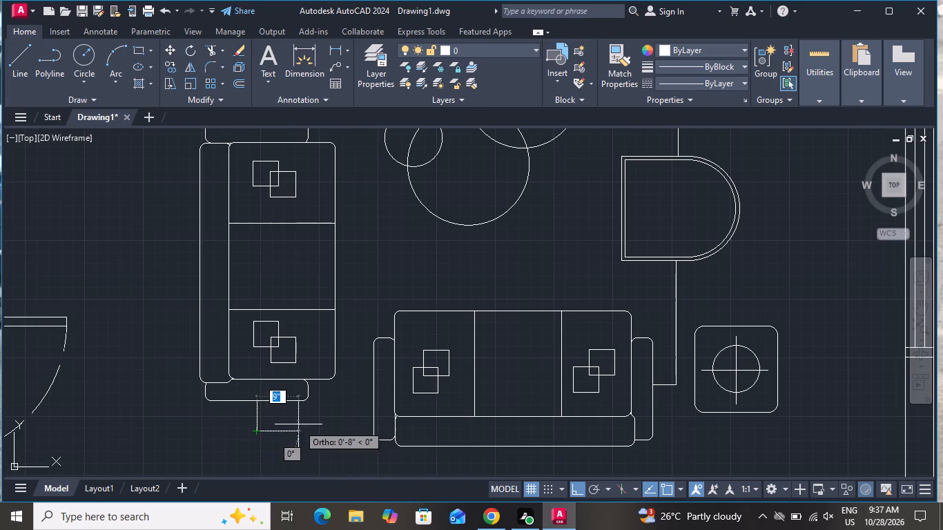
left_click(373, 433)
right_click(375, 431)
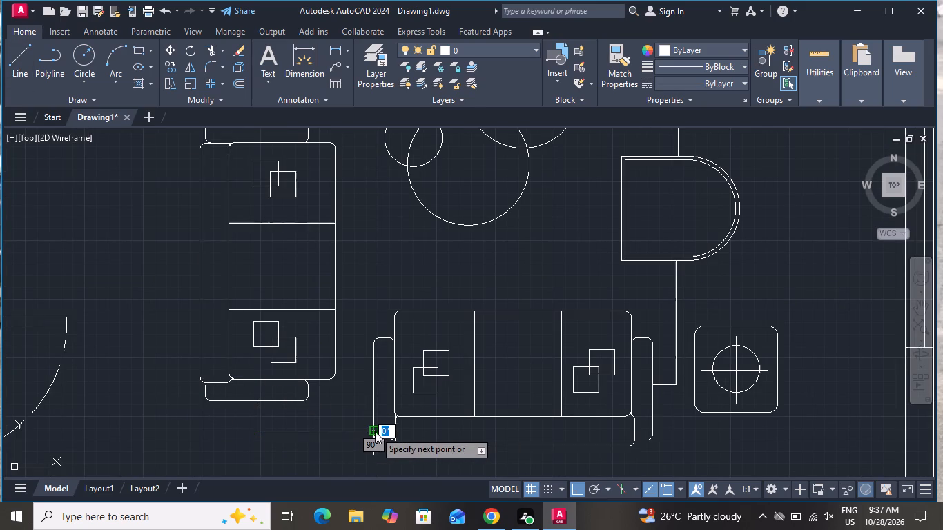
left_click(433, 287)
scroll(436, 320, "down", 2)
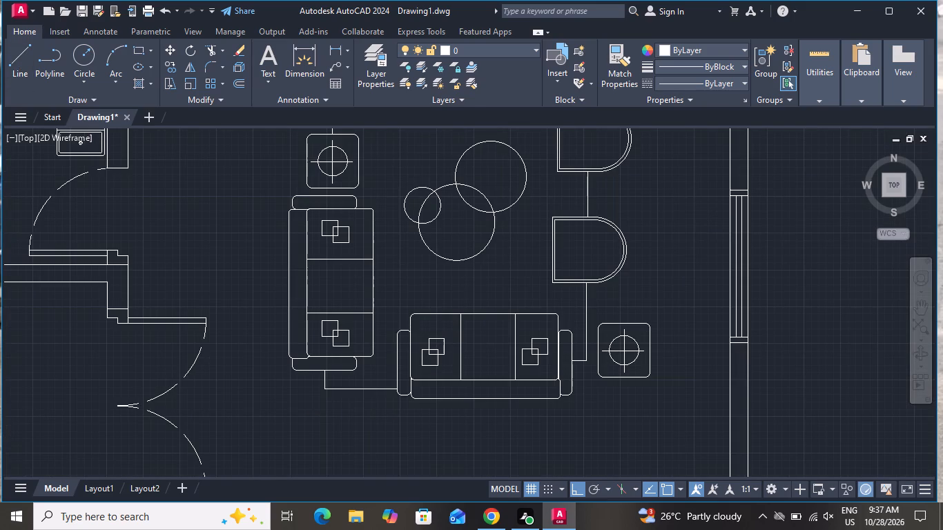
scroll(545, 351, "down", 1)
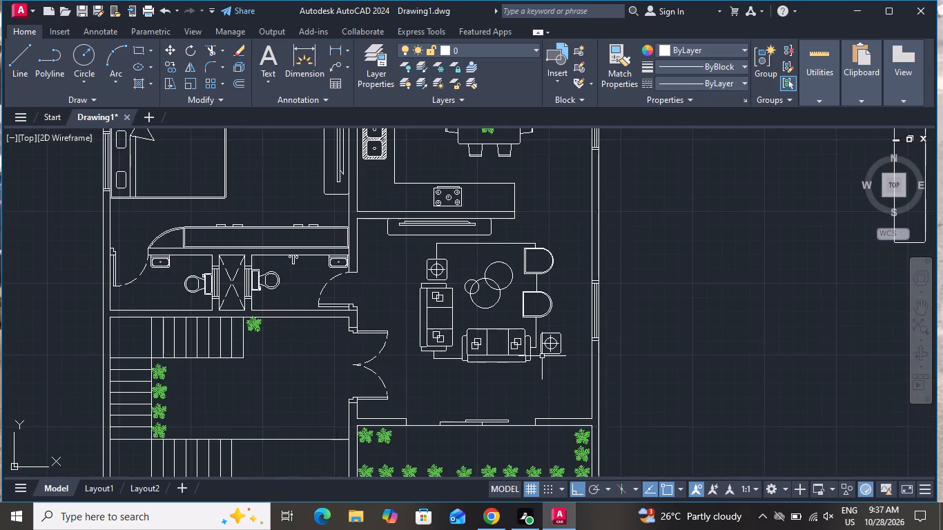
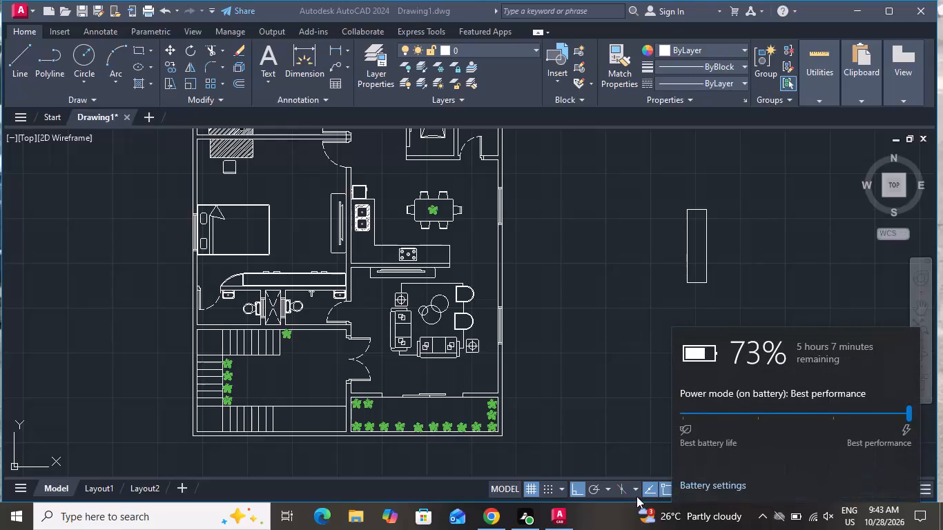
Add multiline text reading BEDROOM in the open floor beside the desk in the upper-left bedroom.
left_click(566, 369)
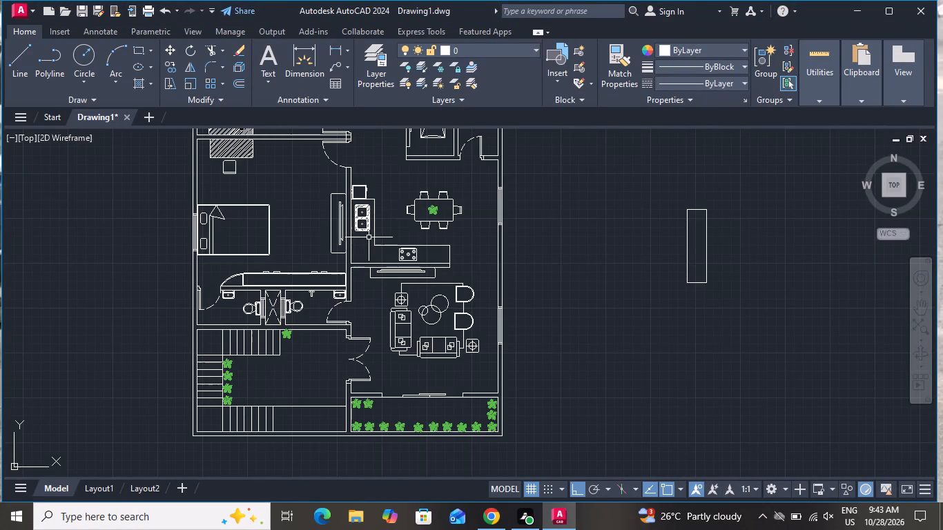
scroll(370, 240, "down", 3)
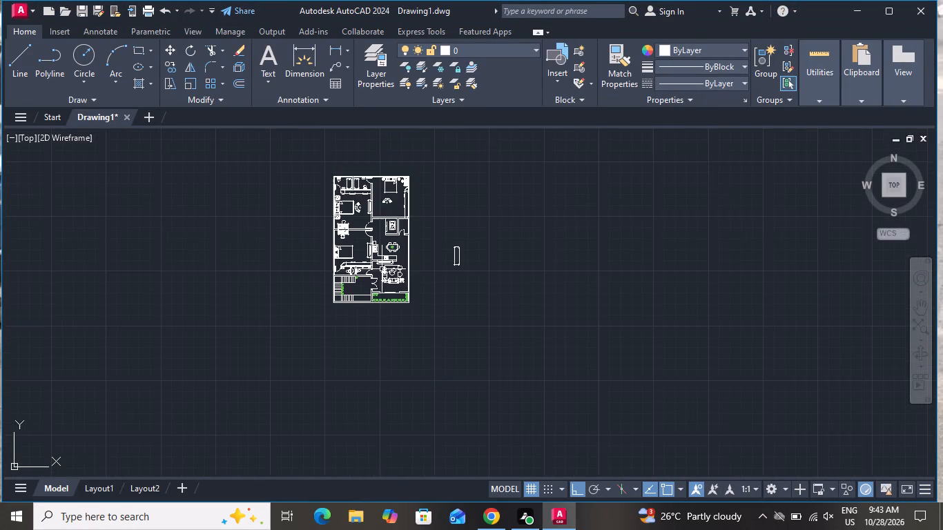
left_click(269, 62)
scroll(358, 186, "up", 5)
scroll(344, 230, "down", 2)
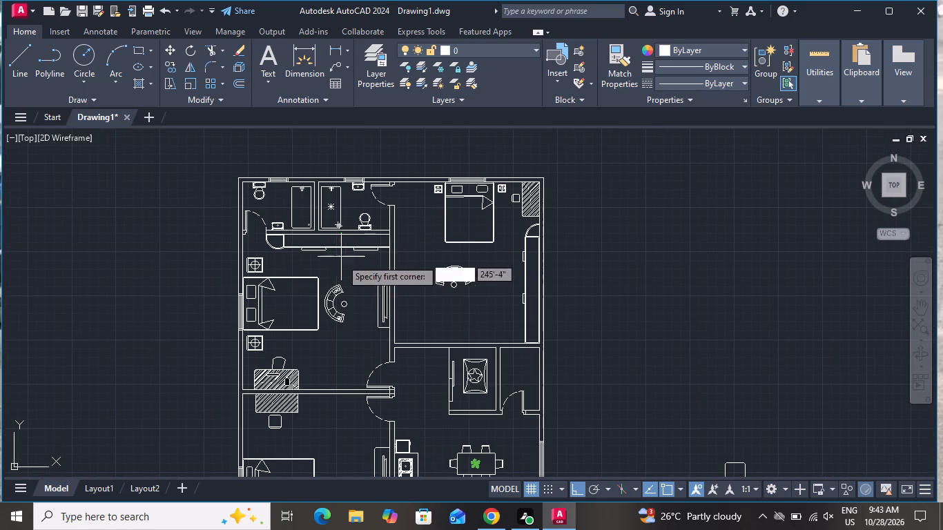
scroll(316, 344, "up", 2)
left_click(307, 355)
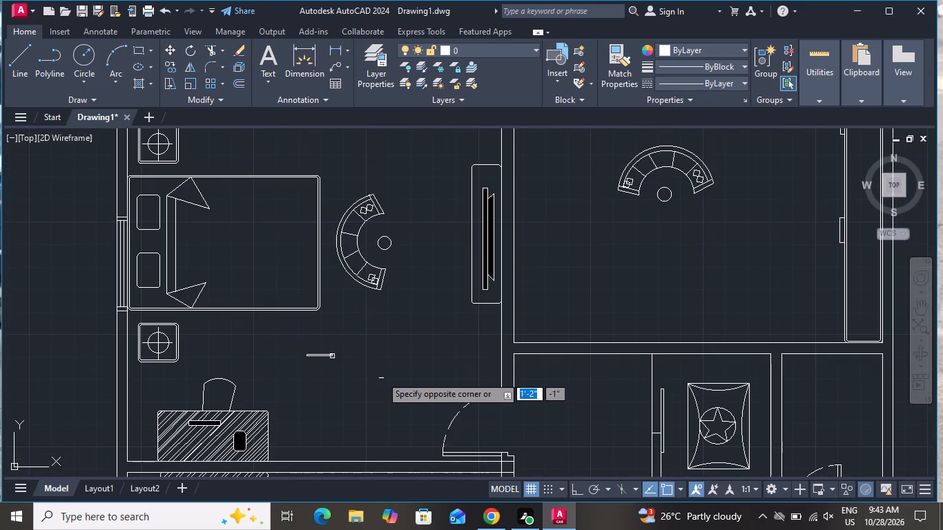
left_click(432, 382)
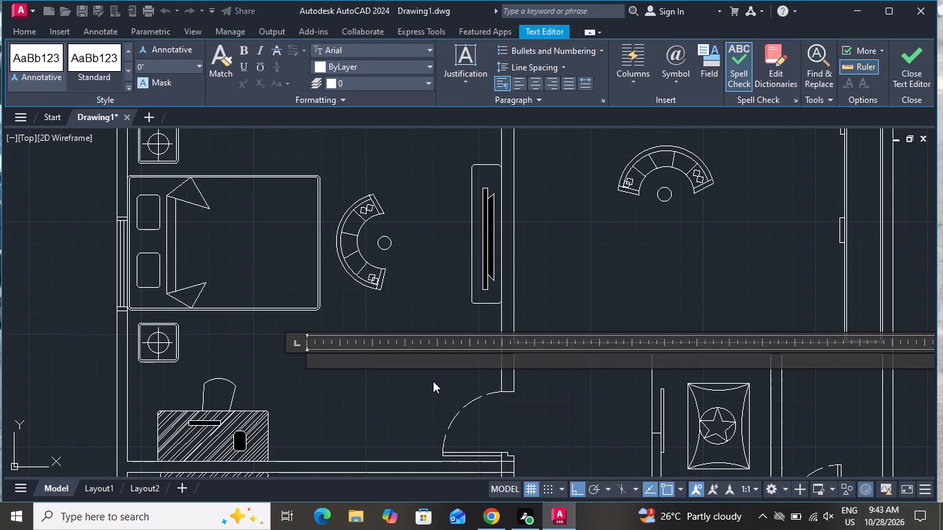
type("bed")
key("BackSpace")
key("BackSpace")
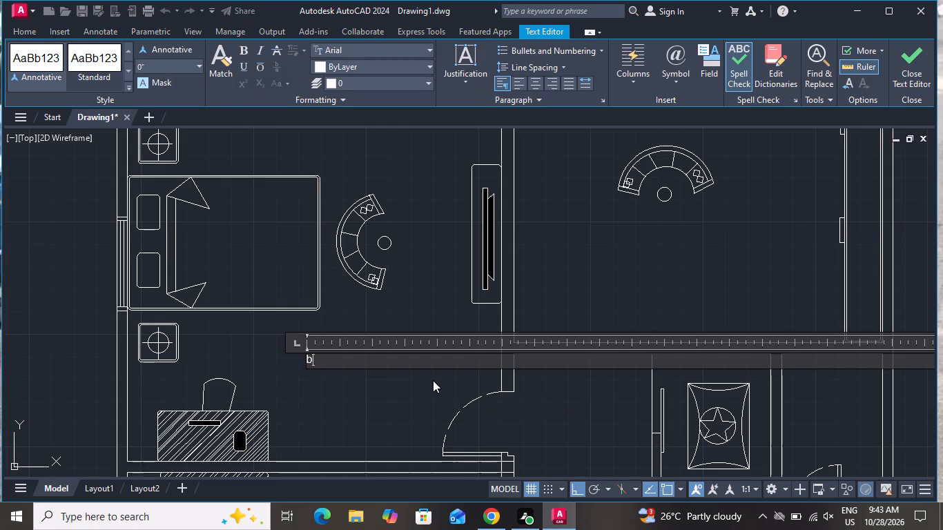
key("BackSpace")
key("BackSpace")
key("BackSpace")
type("BEDROOM")
key("BackSpace")
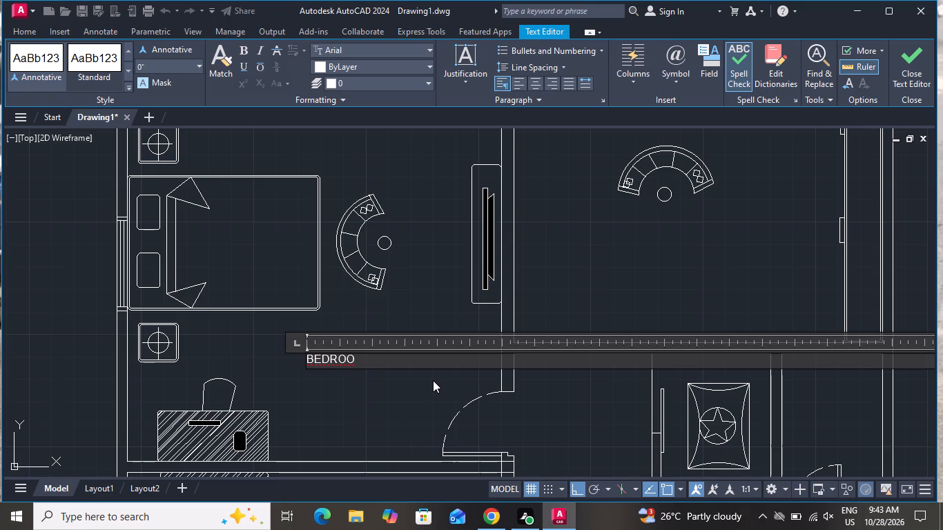
key("m")
Add a second line, 18'4"X17'1", to the bedroom label and finish the text.
key("Return")
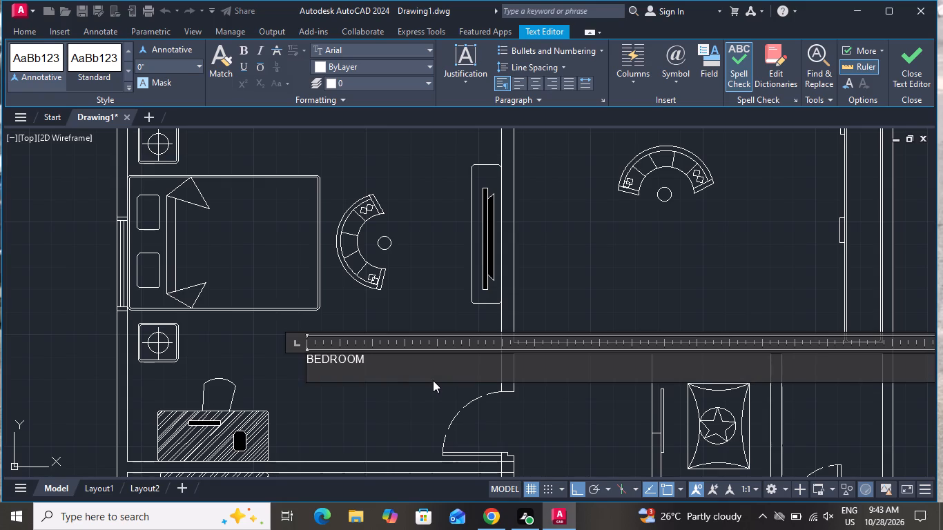
key("1")
key("8")
type("'4")
key("shift+quotedbl")
key("x")
type("17")
type("'1")
key("shift+quotedbl")
key("Return")
left_click(380, 401)
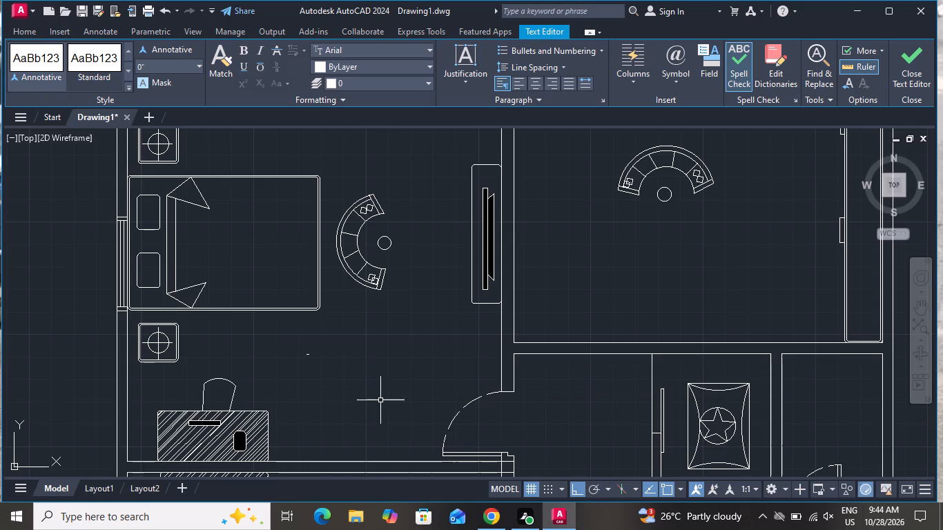
Set the text height of the bedroom label to 6".
left_click(334, 344)
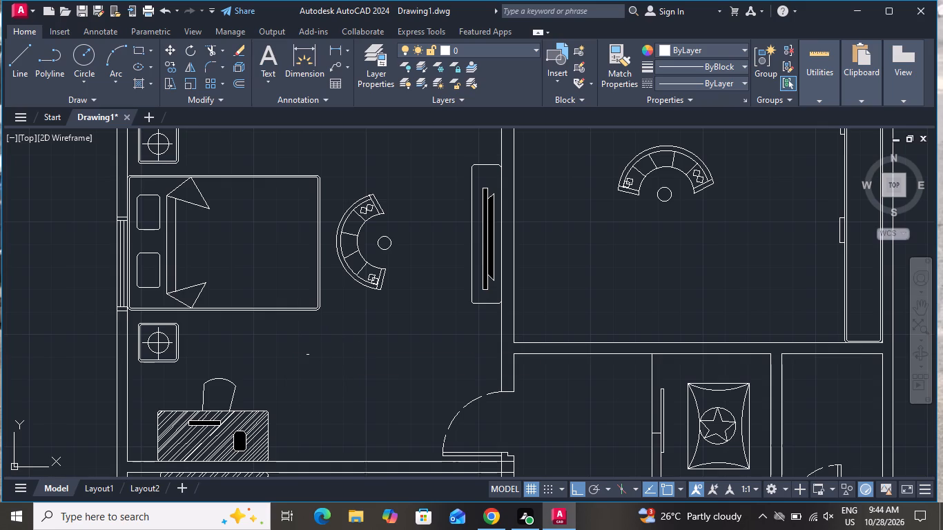
left_click(291, 371)
right_click(291, 371)
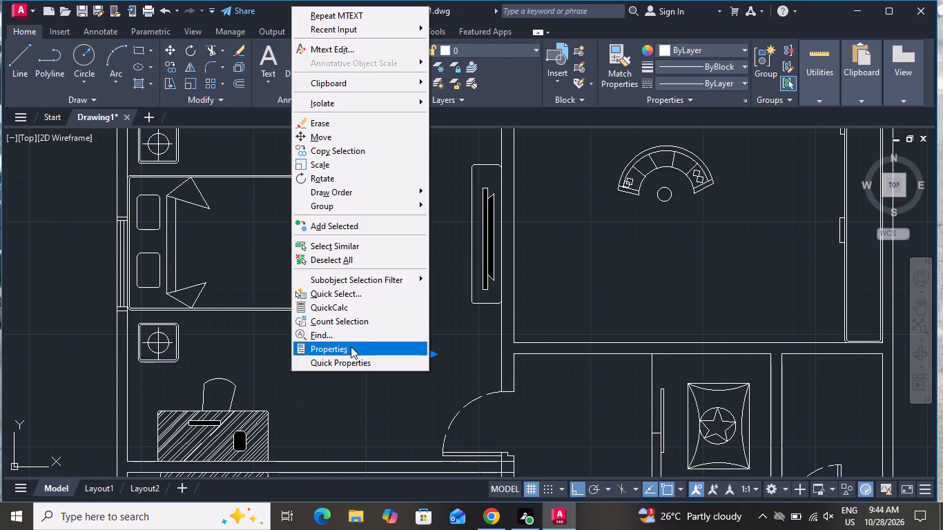
left_click(351, 346)
scroll(121, 263, "down", 3)
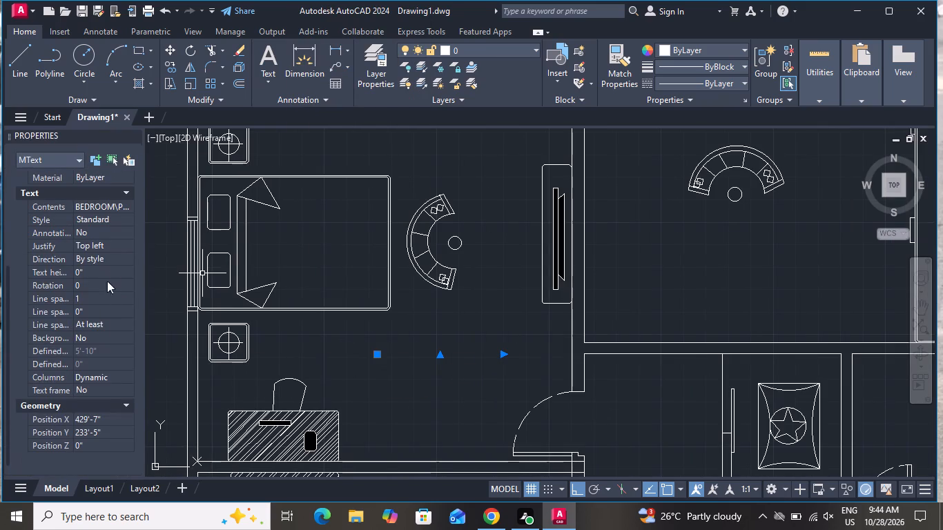
left_click(111, 271)
key("BackSpace")
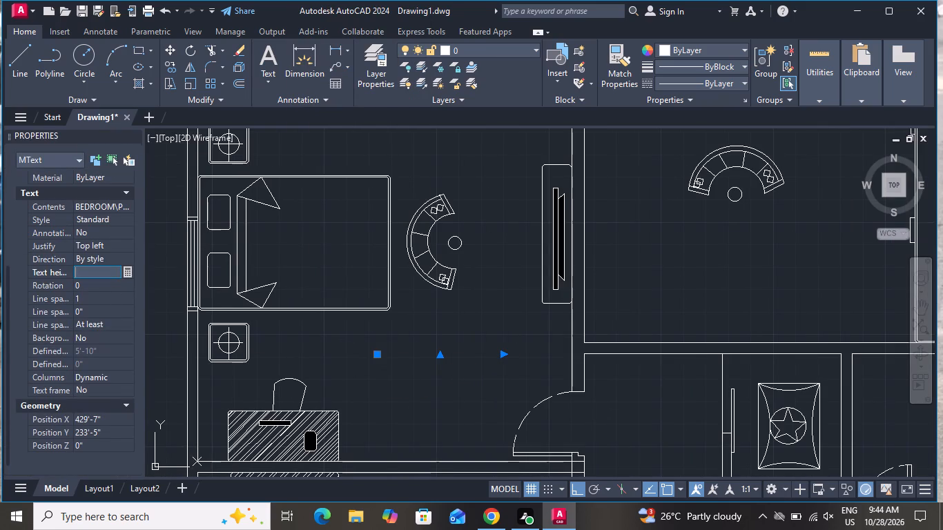
key("6")
key("shift+quotedbl")
left_click(136, 135)
left_click(133, 137)
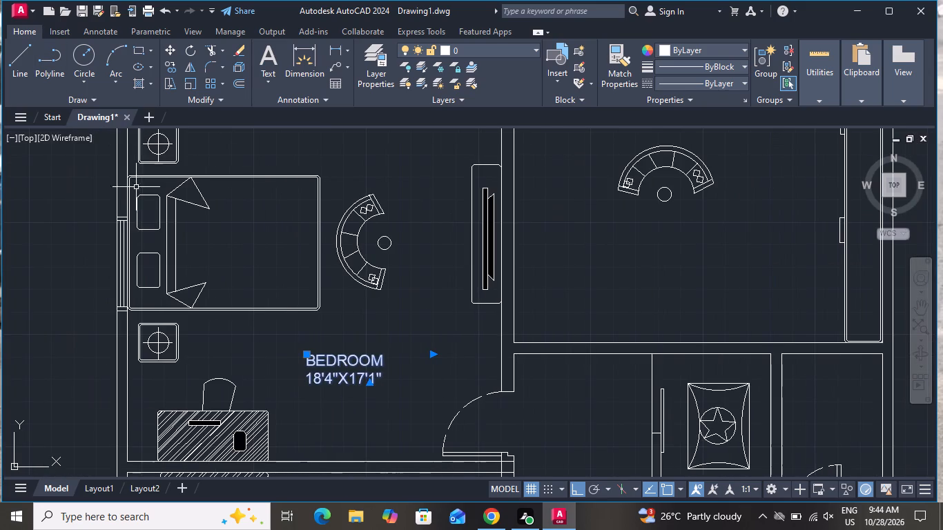
Copy the bedroom label, with Ortho off, into the upper-right bedroom just below the curved sofa.
left_click(171, 64)
left_click(327, 365)
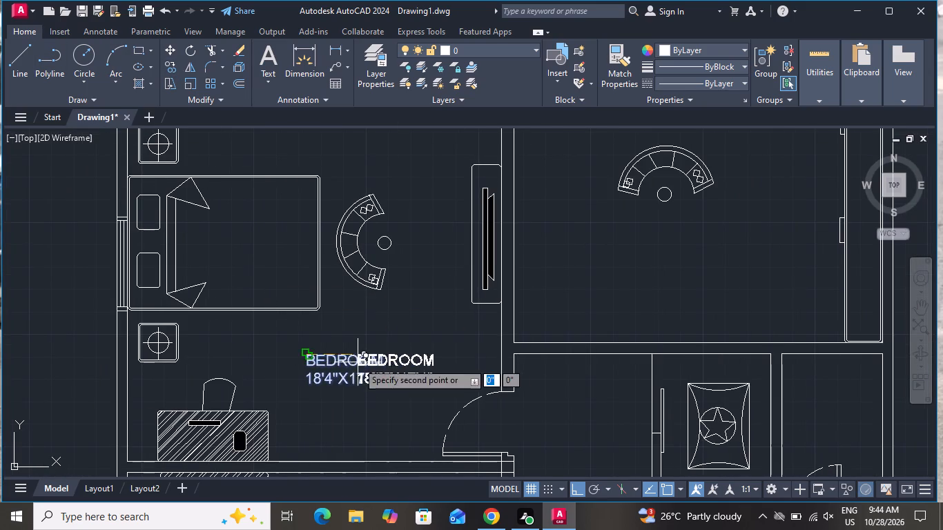
scroll(358, 362, "down", 4)
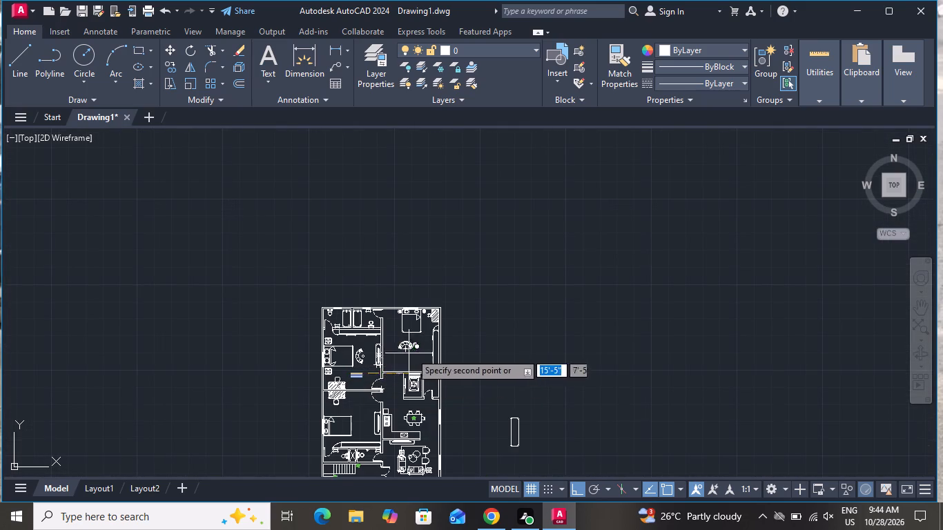
scroll(415, 346, "up", 5)
scroll(393, 312, "down", 3)
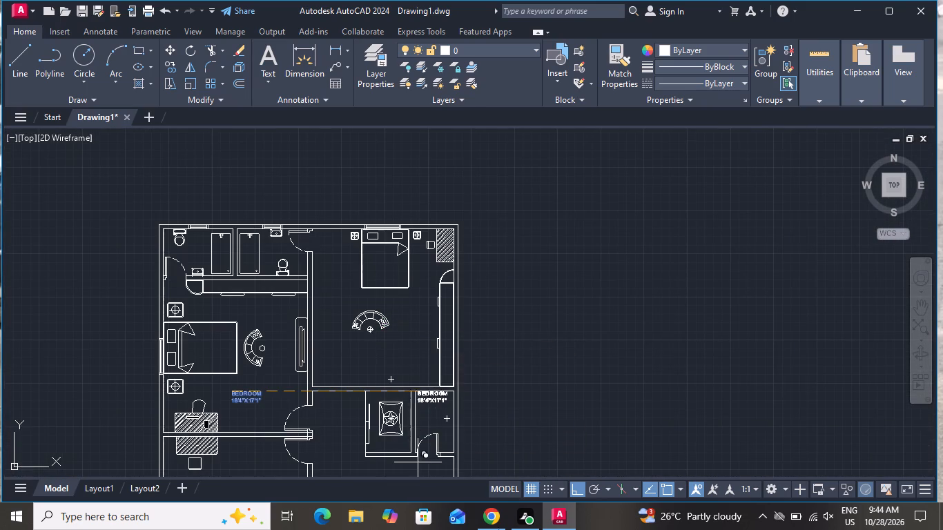
left_click(574, 485)
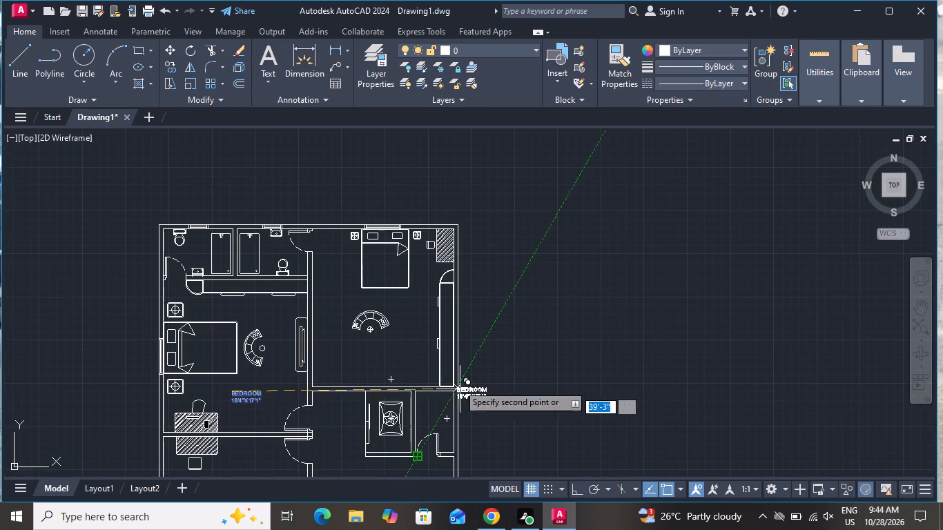
scroll(373, 313, "up", 3)
scroll(379, 275, "down", 1)
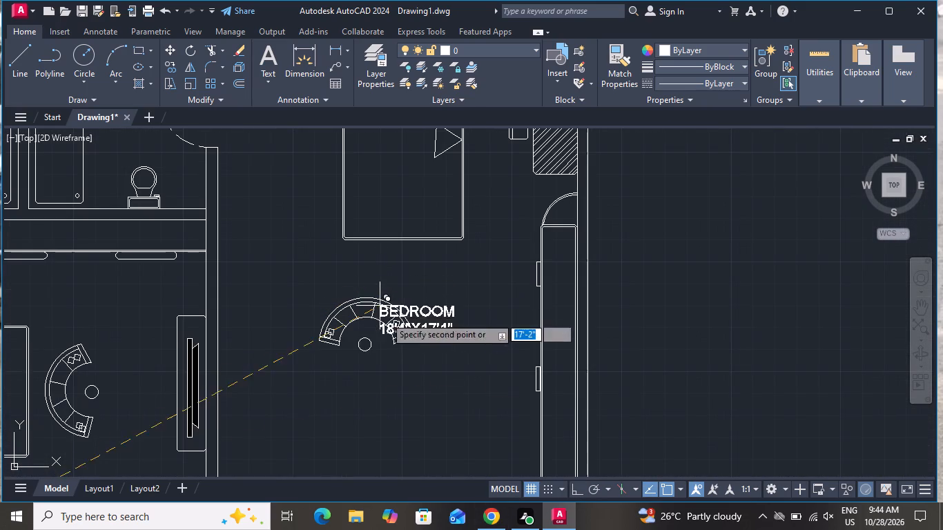
left_click(378, 386)
Place copies of the label in the two adjoining bathrooms at the top of the plan.
scroll(391, 381, "down", 3)
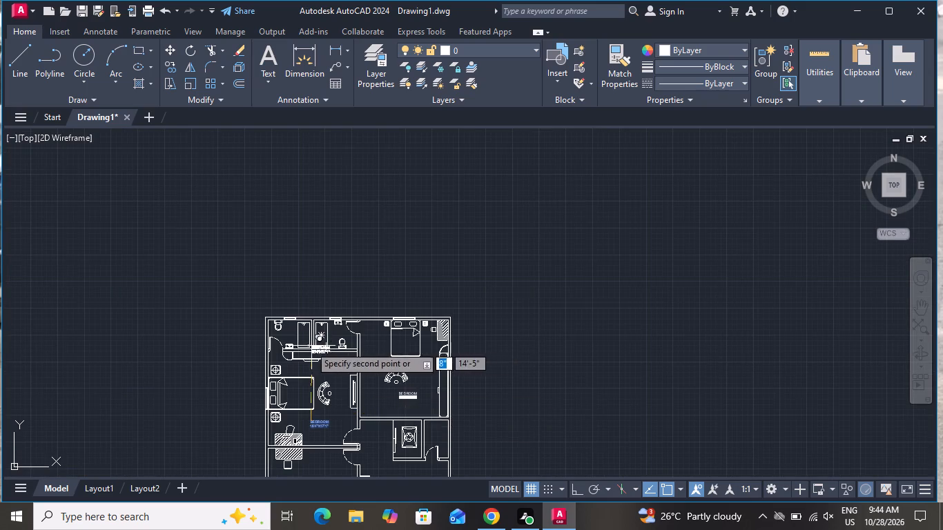
scroll(280, 331, "up", 5)
left_click(255, 337)
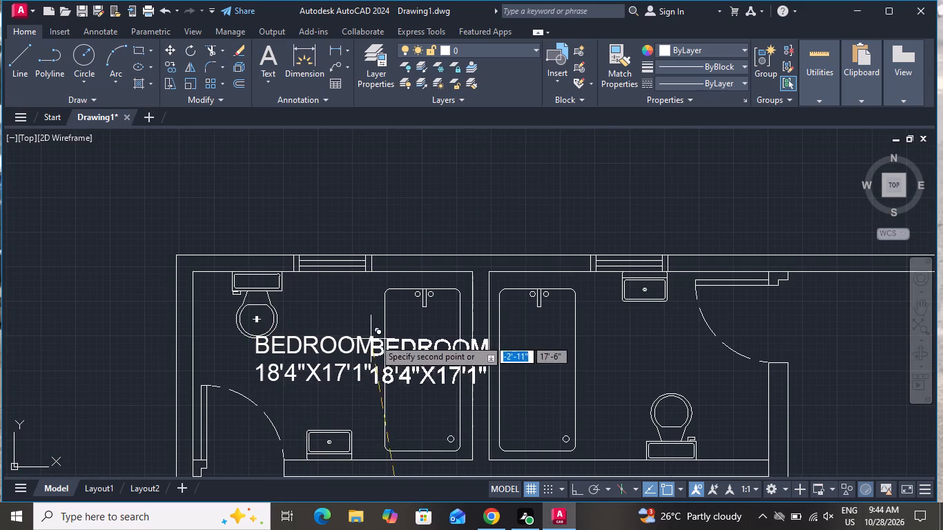
left_click(561, 346)
Place copies of the label at the foot of the lower-left bedroom's bed and just above the dining table.
scroll(530, 285, "down", 4)
scroll(489, 347, "down", 2)
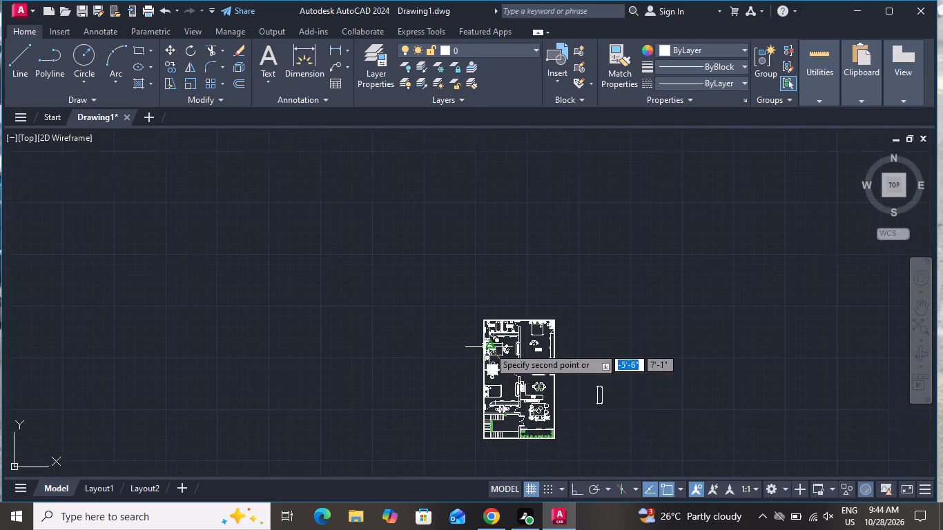
scroll(497, 395, "up", 6)
left_click(508, 345)
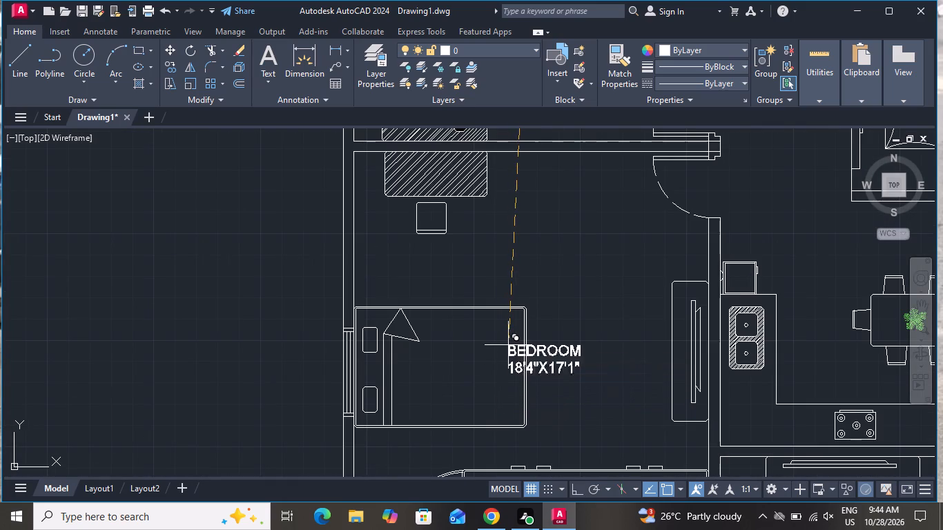
scroll(405, 321, "down", 4)
scroll(460, 326, "up", 6)
scroll(460, 323, "down", 2)
left_click(519, 246)
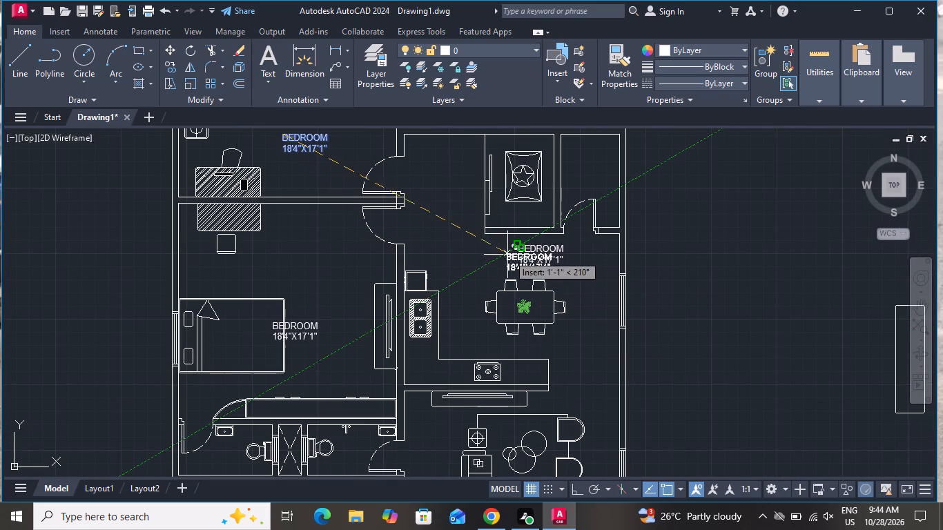
Place copies of the label in the small room with the door and in the adjacent room with the star-patterned rug.
scroll(558, 153, "up", 2)
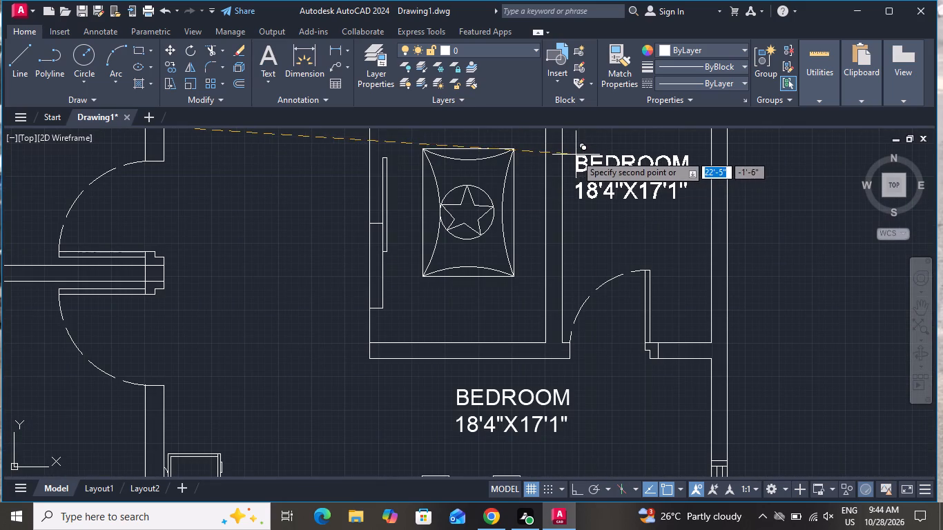
left_click(576, 155)
scroll(527, 267, "down", 1)
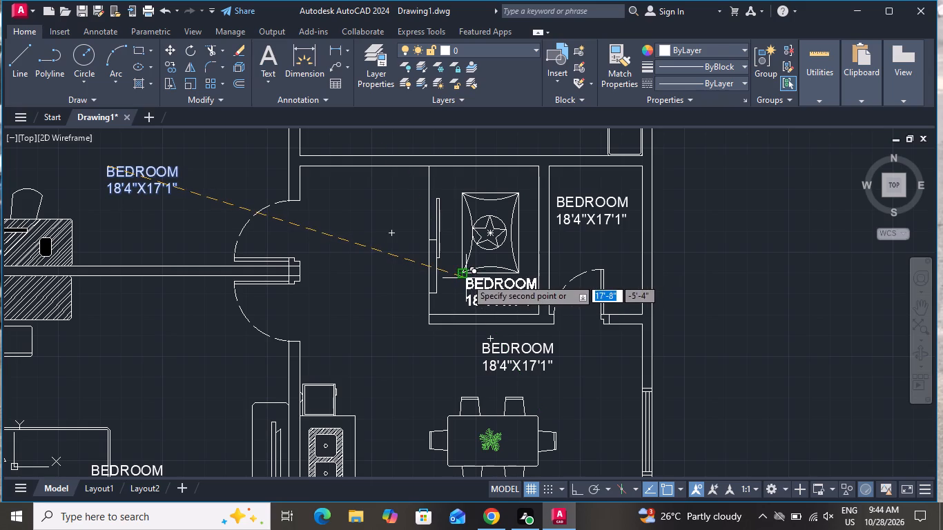
left_click(466, 278)
Place copies of the label in the living room's sofa area and in the open space between the stair flights.
scroll(468, 224, "down", 2)
scroll(456, 416, "up", 5)
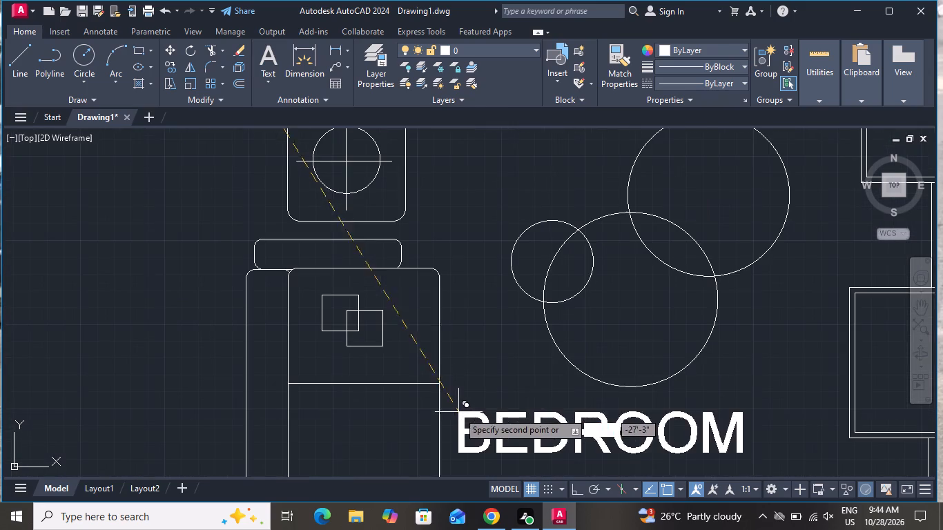
left_click(497, 383)
scroll(505, 267, "down", 3)
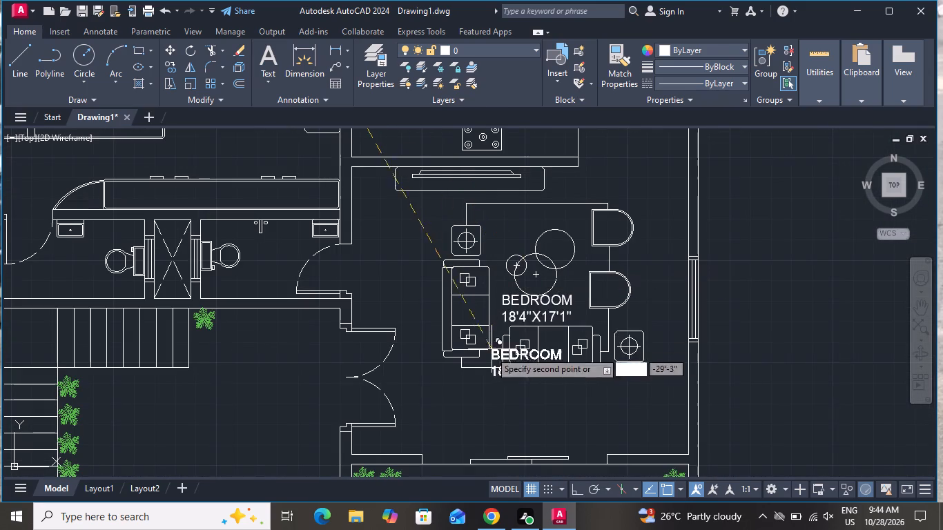
scroll(428, 324, "down", 1)
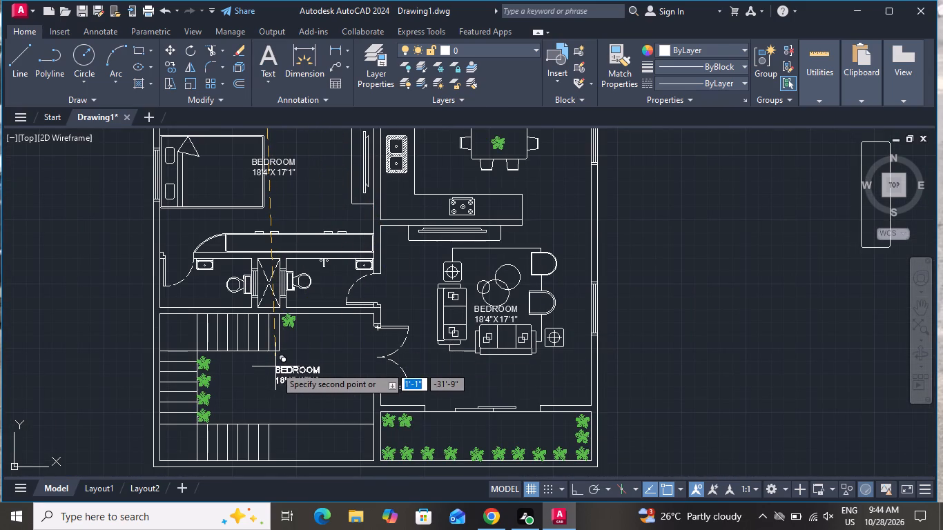
left_click(275, 366)
Place copies of the label in the two small bathrooms between the lower-left bedroom and the staircase.
scroll(286, 347, "down", 1)
scroll(237, 309, "up", 5)
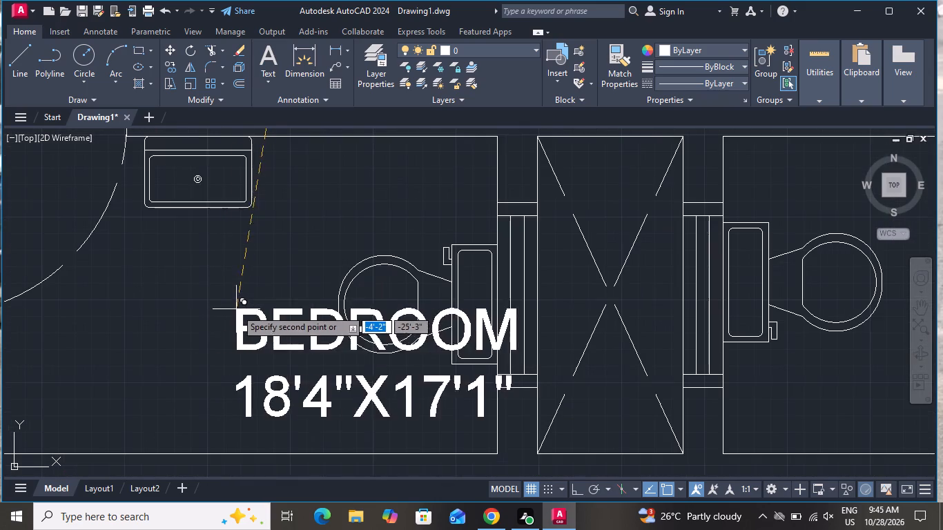
left_click(69, 295)
scroll(267, 303, "down", 3)
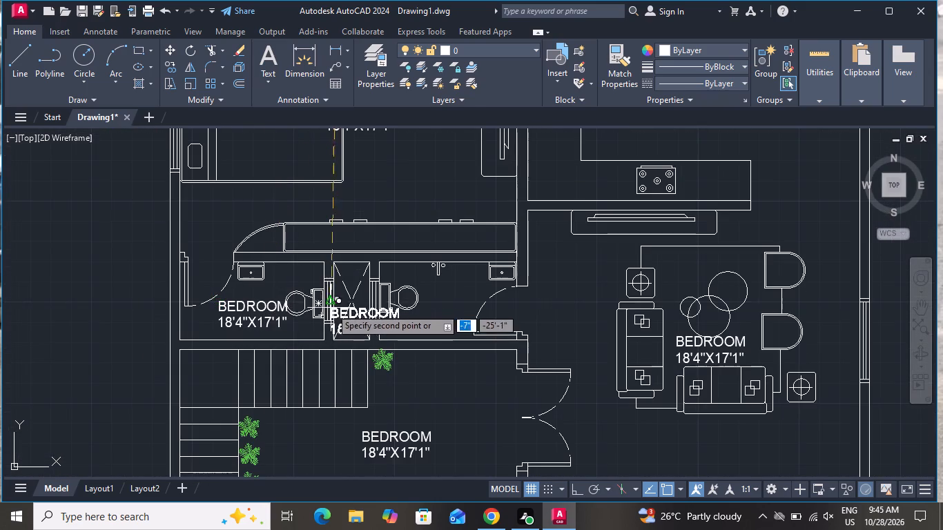
scroll(391, 288, "up", 4)
left_click(439, 266)
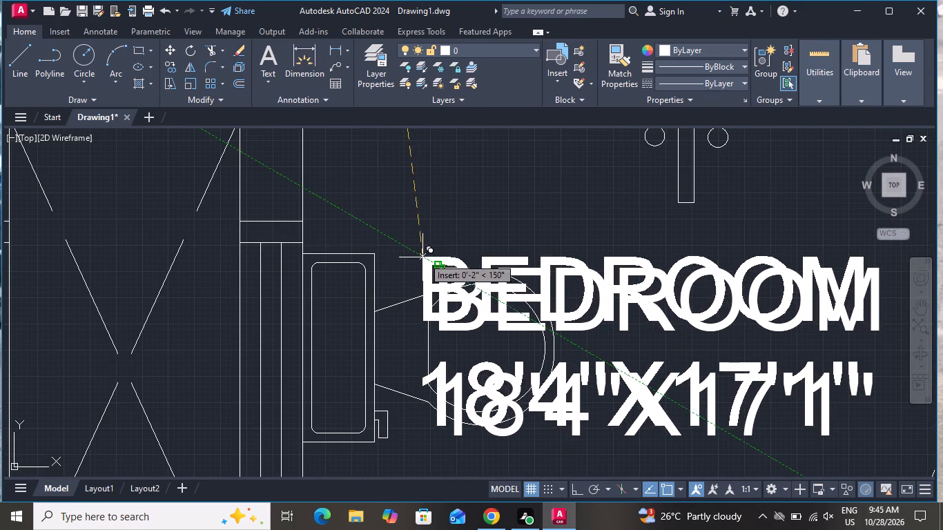
Place a last copy of the label in the planted strip below the living room and end the copying.
scroll(415, 244, "down", 5)
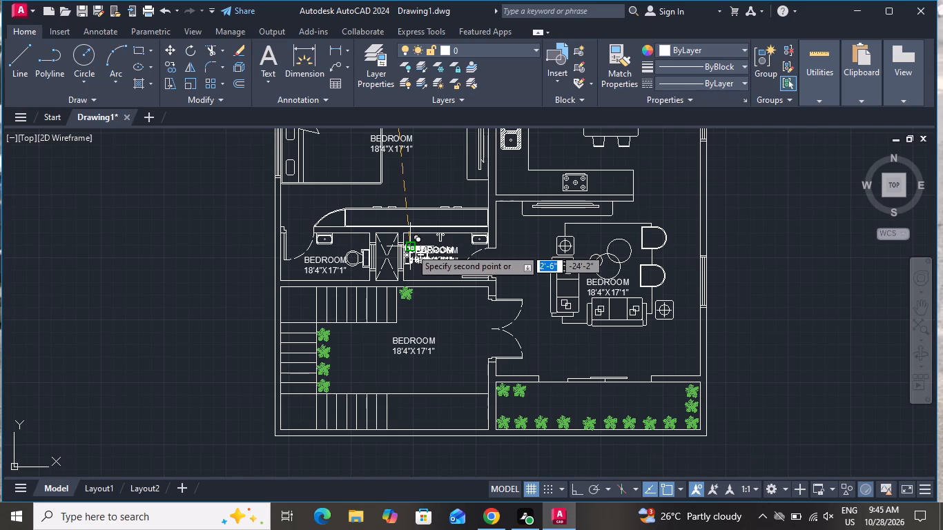
scroll(465, 340, "down", 1)
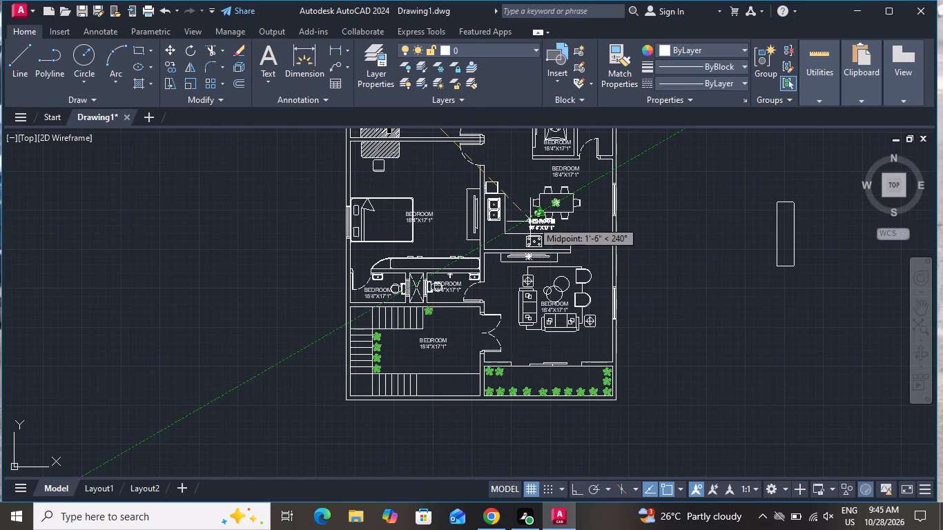
scroll(524, 226, "down", 2)
scroll(528, 265, "up", 1)
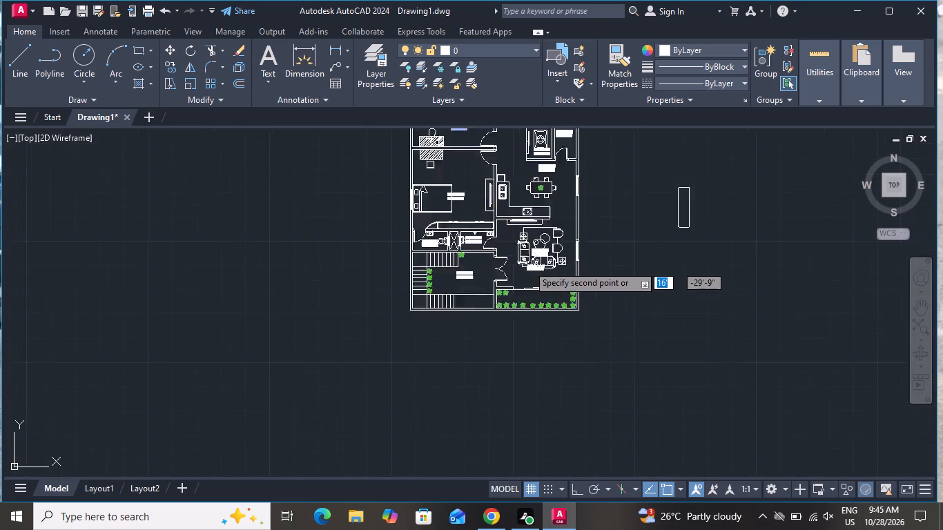
scroll(528, 265, "up", 2)
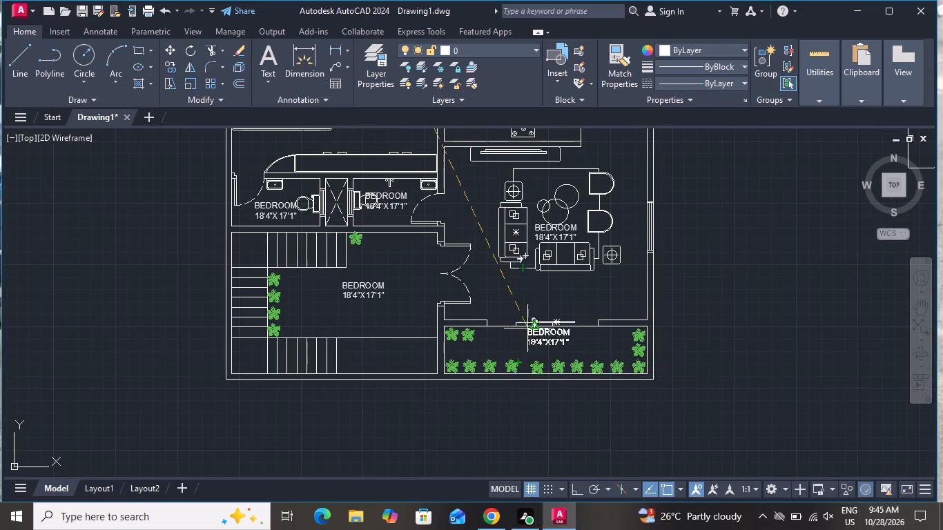
scroll(527, 306, "up", 2)
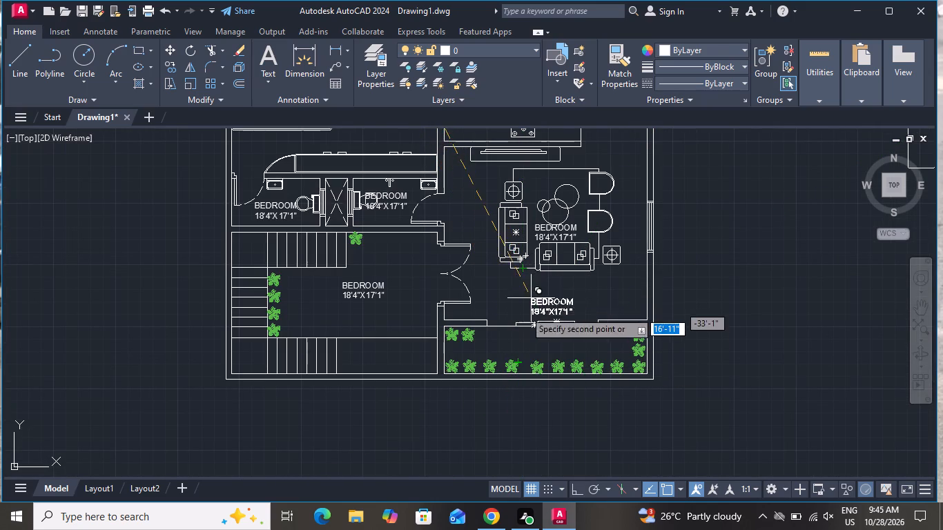
left_click(532, 385)
scroll(560, 331, "down", 2)
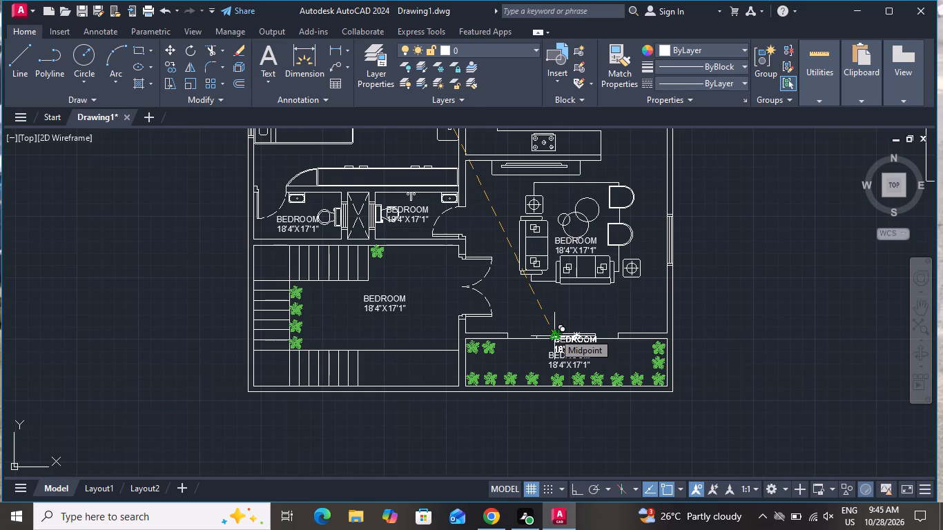
scroll(551, 337, "down", 1)
right_click(423, 340)
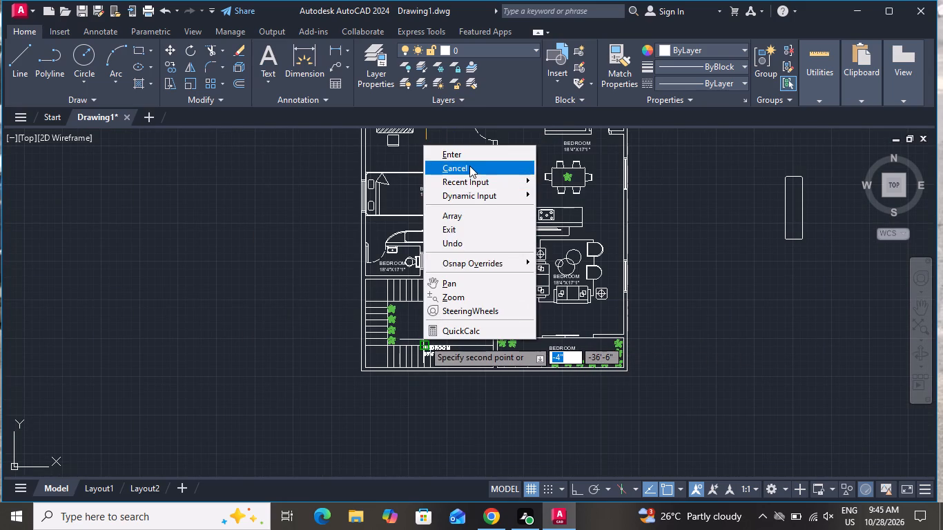
left_click(469, 166)
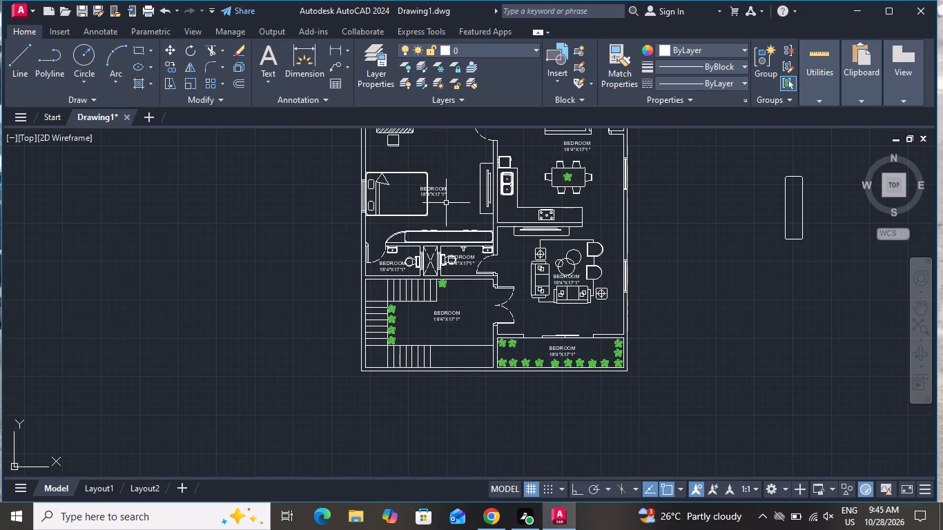
Replace the room name in the top-left bathroom's label with TOILET.
scroll(438, 217, "down", 2)
scroll(405, 159, "down", 3)
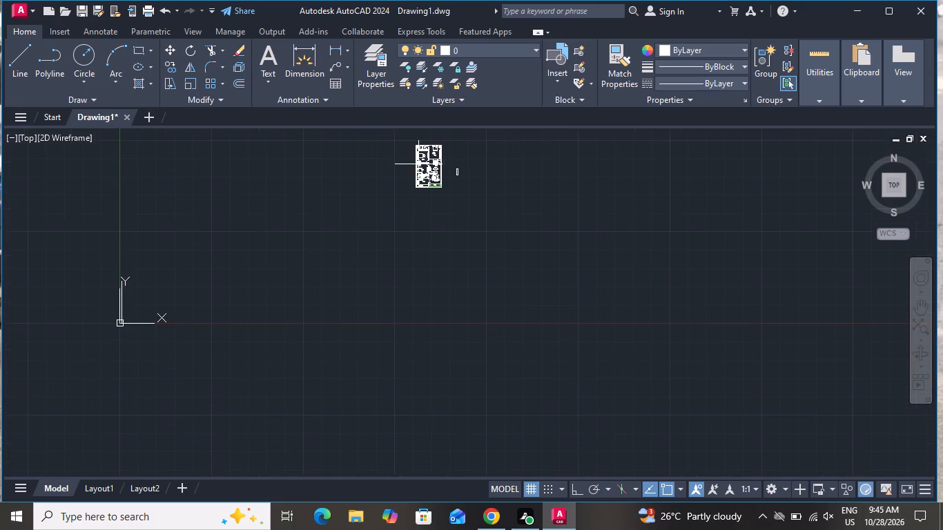
scroll(425, 147, "up", 7)
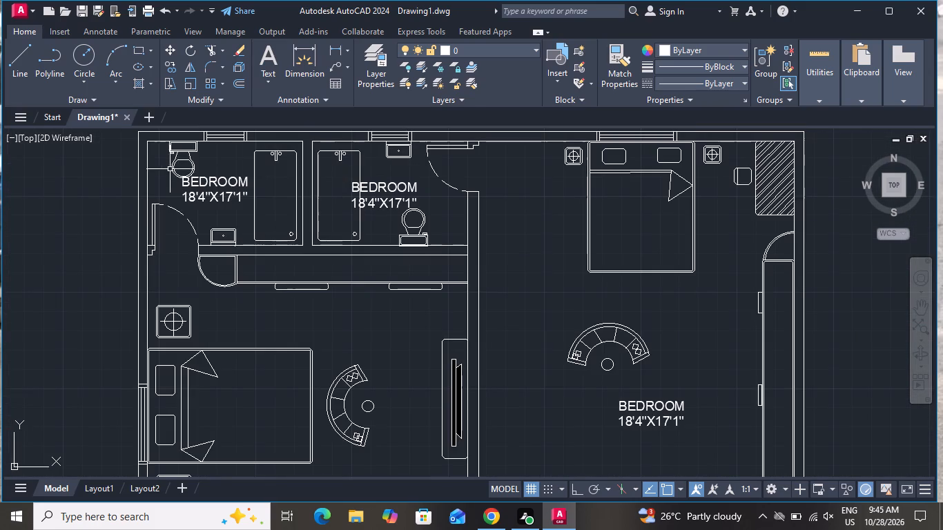
scroll(150, 169, "up", 3)
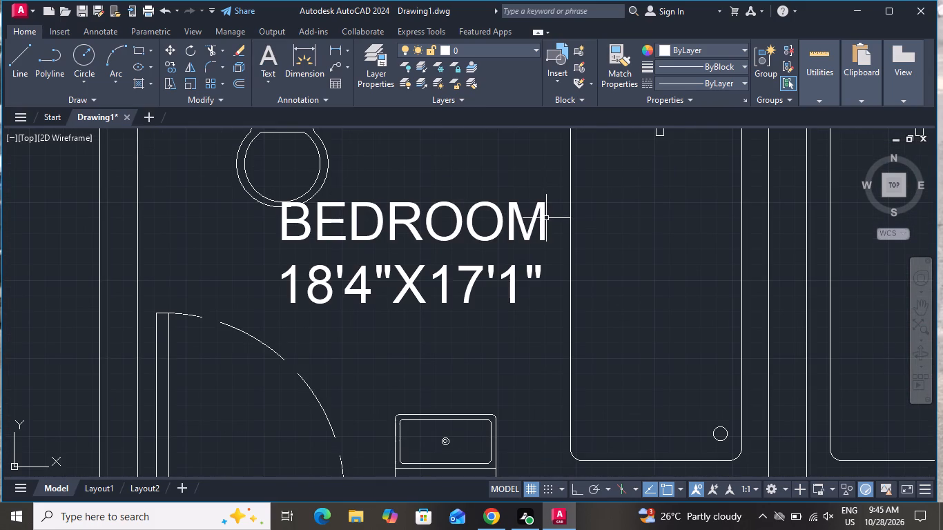
double_click(545, 218)
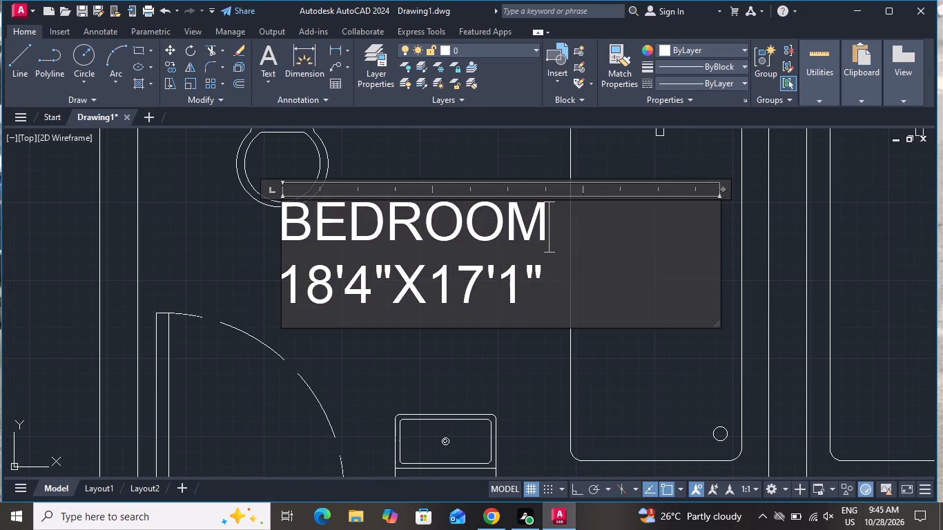
key("BackSpace")
key("BackSpace")
key("BackSpace")
key("BackSpace")
key("BackSpace")
key("BackSpace")
key("BackSpace")
key("BackSpace")
key("BackSpace")
key("BackSpace")
key("BackSpace")
key("BackSpace")
key("BackSpace")
key("BackSpace")
key("BackSpace")
key("BackSpace")
key("BackSpace")
key("BackSpace")
key("BackSpace")
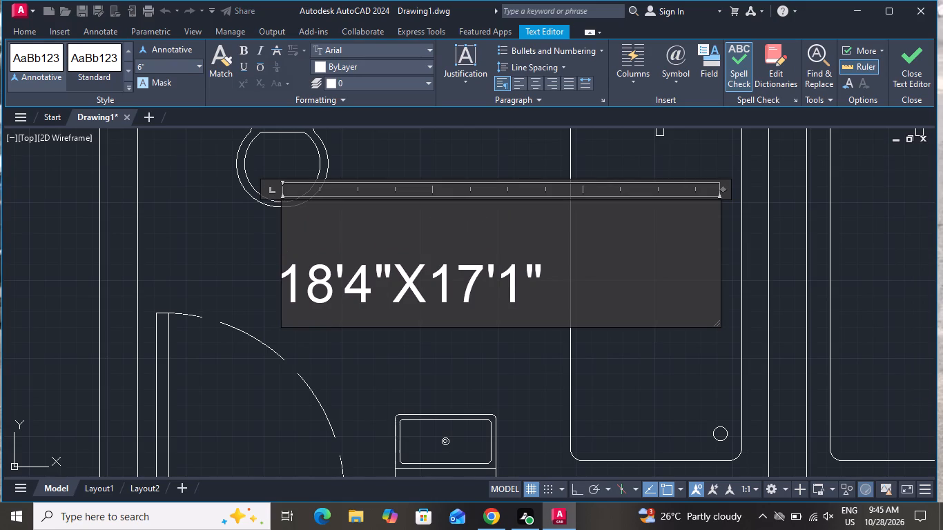
type("TOILET")
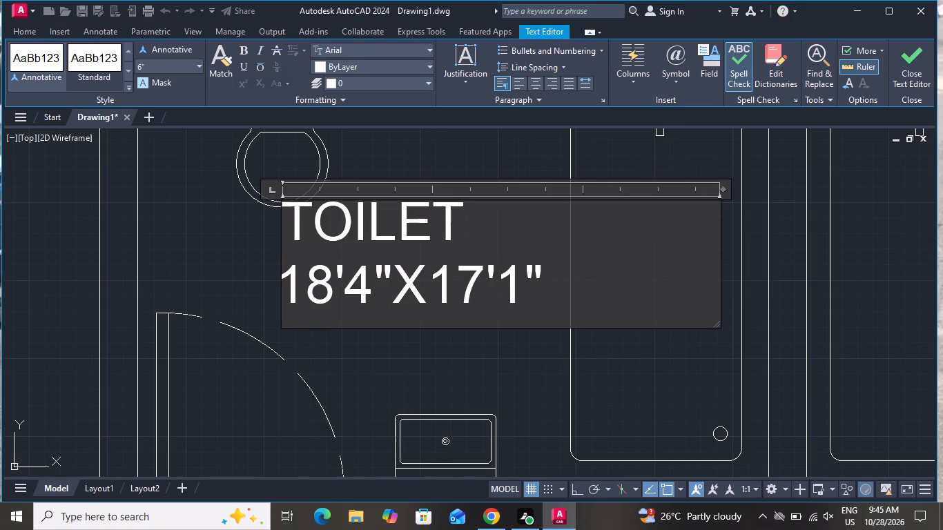
Change the dimensions line of the top-left bathroom's label to 5'8"X8'5" and finish editing the text.
left_click(597, 310)
key("BackSpace")
key("BackSpace")
key("BackSpace")
key("BackSpace")
key("BackSpace")
key("BackSpace")
key("BackSpace")
key("BackSpace")
key("BackSpace")
key("BackSpace")
key("BackSpace")
key("BackSpace")
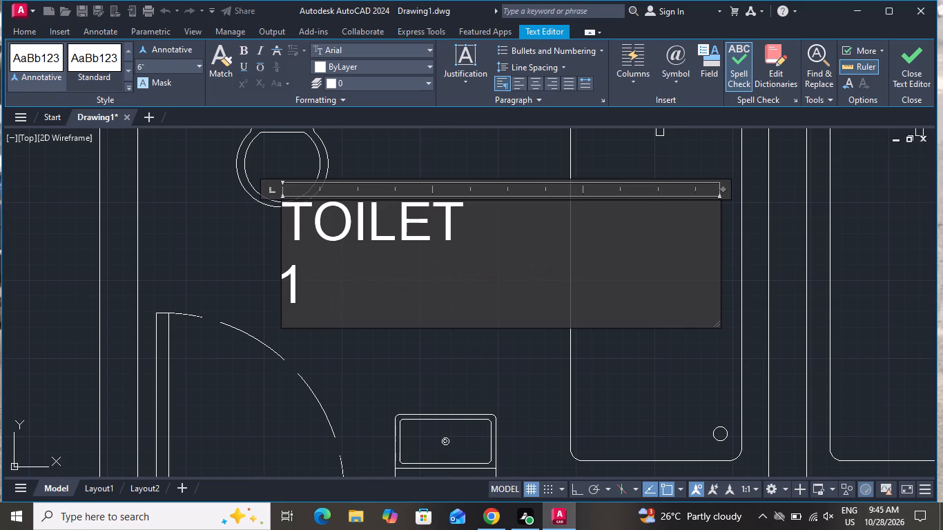
key("BackSpace")
type("5'8")
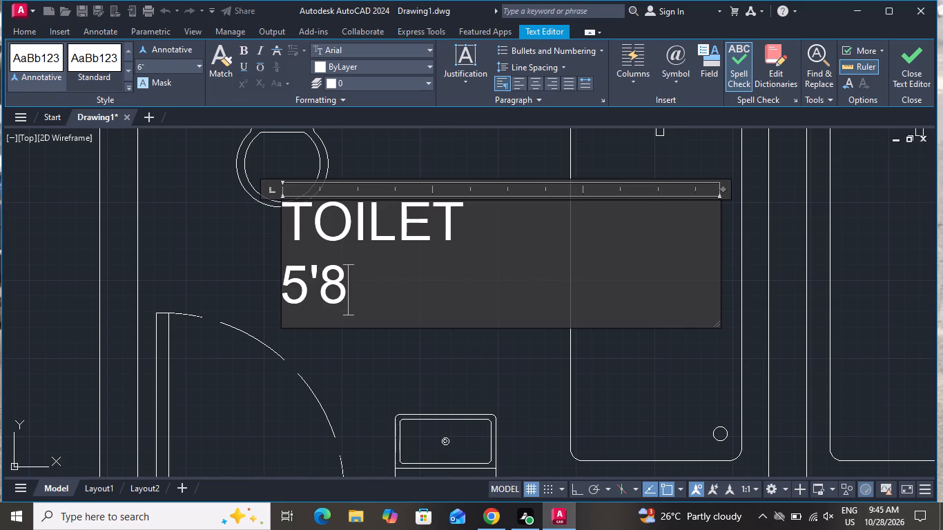
key("shift+quotedbl")
key("x")
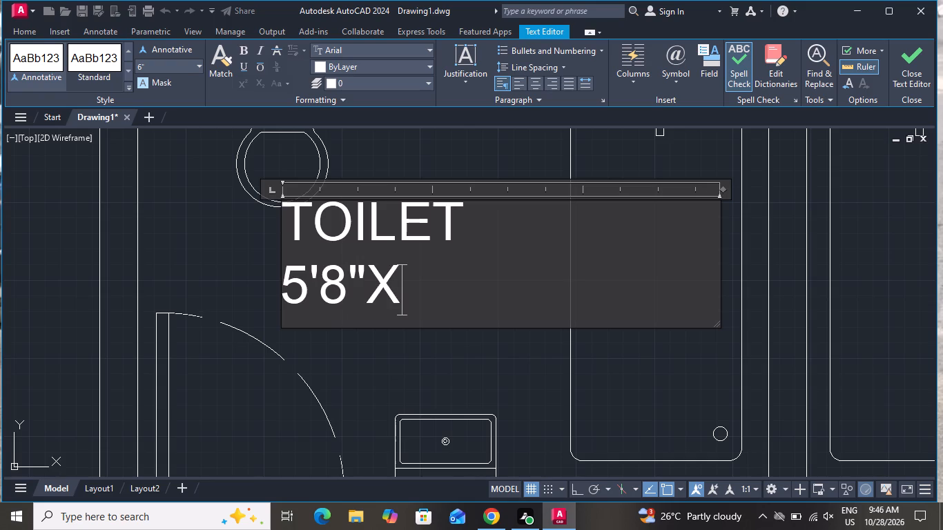
key("8")
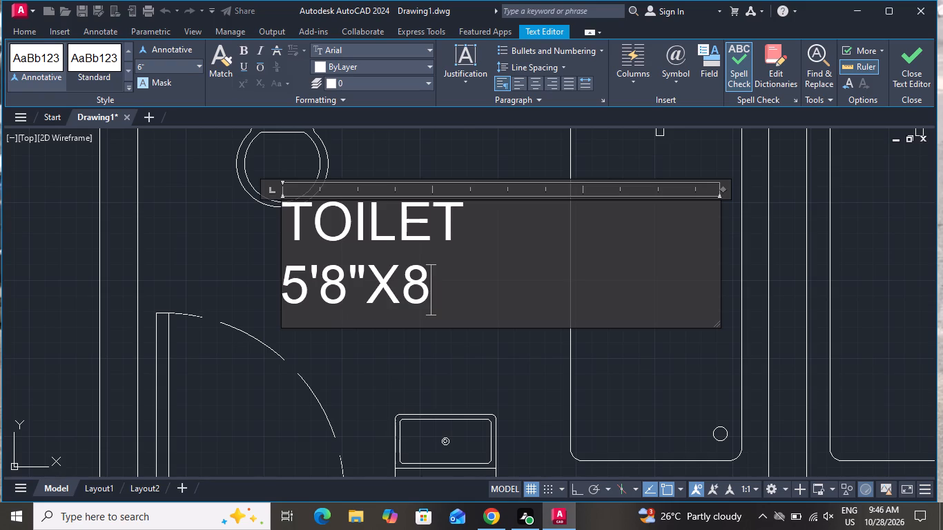
key("apostrophe")
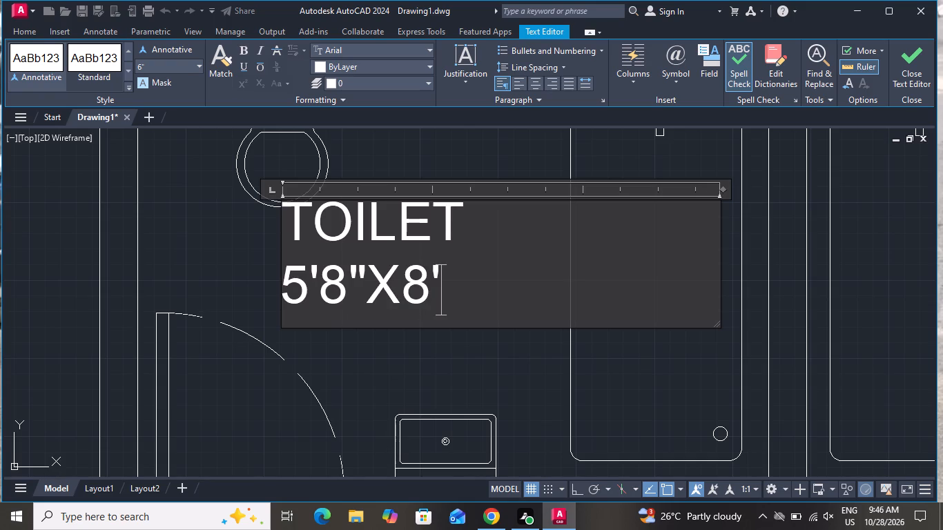
key("5")
key("shift+quotedbl")
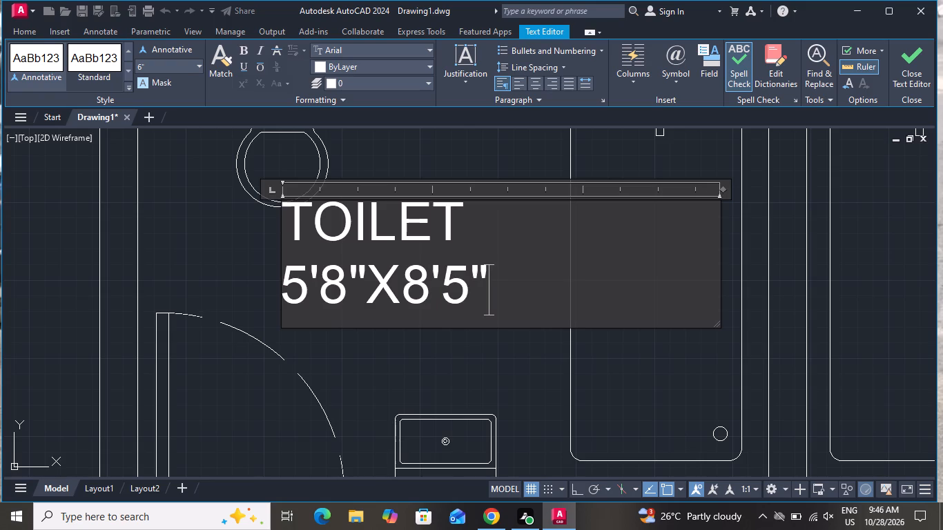
left_click(468, 353)
Replace the room name in the adjoining top bathroom's label with TOILET.
scroll(463, 373, "down", 1)
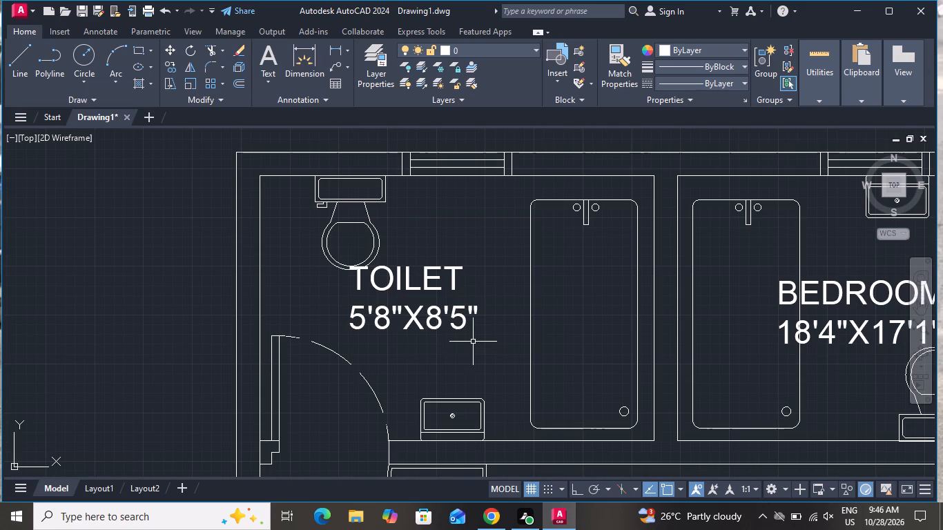
scroll(474, 342, "down", 3)
scroll(581, 333, "up", 4)
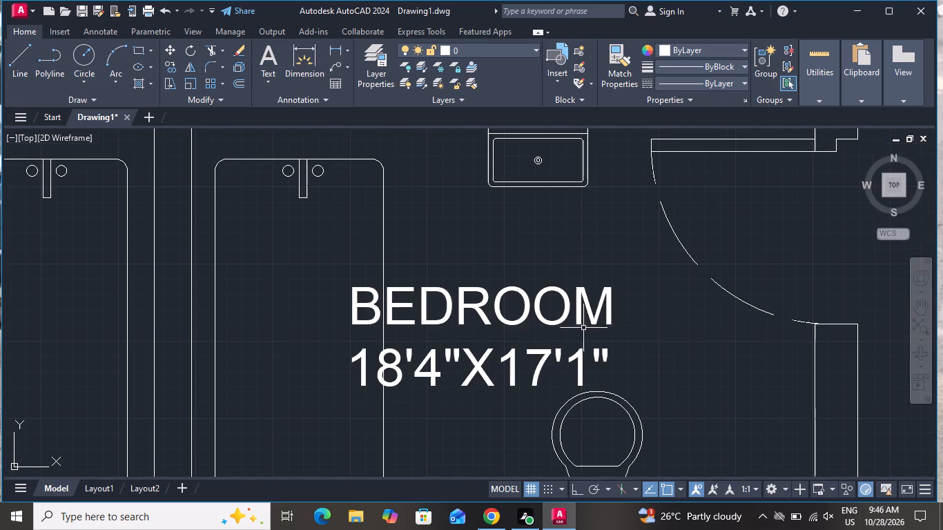
double_click(607, 302)
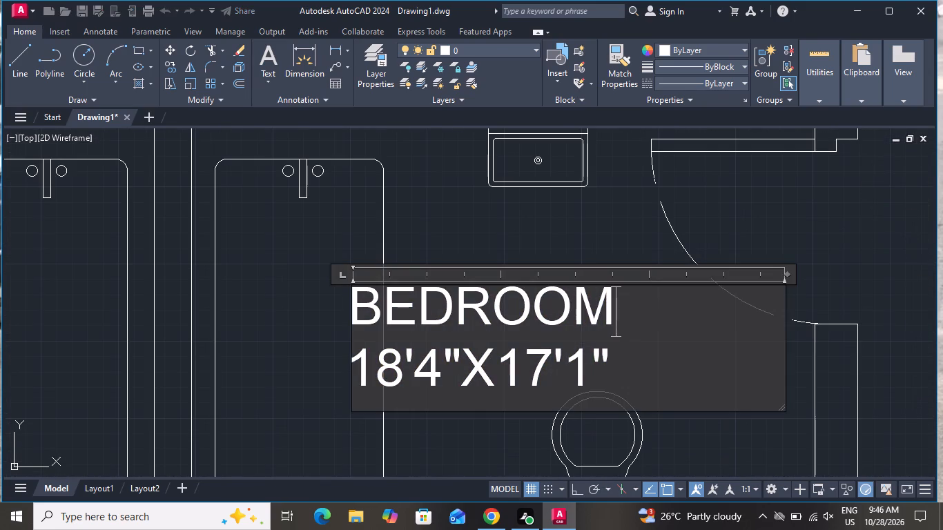
key("BackSpace")
key("BackSpace")
key("BackSpace")
key("BackSpace")
key("BackSpace")
key("BackSpace")
key("BackSpace")
key("BackSpace")
key("BackSpace")
key("BackSpace")
key("BackSpace")
key("BackSpace")
key("BackSpace")
key("BackSpace")
key("BackSpace")
key("BackSpace")
key("BackSpace")
key("BackSpace")
key("BackSpace")
key("BackSpace")
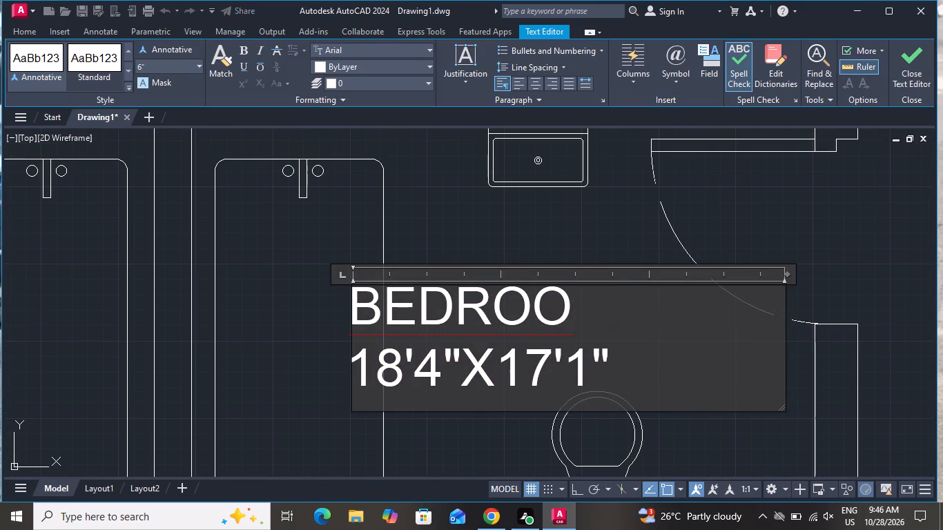
key("BackSpace")
key("BackSpace")
key("BackSpace")
key("BackSpace")
key("BackSpace")
key("BackSpace")
key("BackSpace")
key("BackSpace")
key("BackSpace")
key("BackSpace")
key("BackSpace")
key("BackSpace")
key("BackSpace")
key("BackSpace")
key("BackSpace")
key("BackSpace")
key("BackSpace")
key("BackSpace")
key("BackSpace")
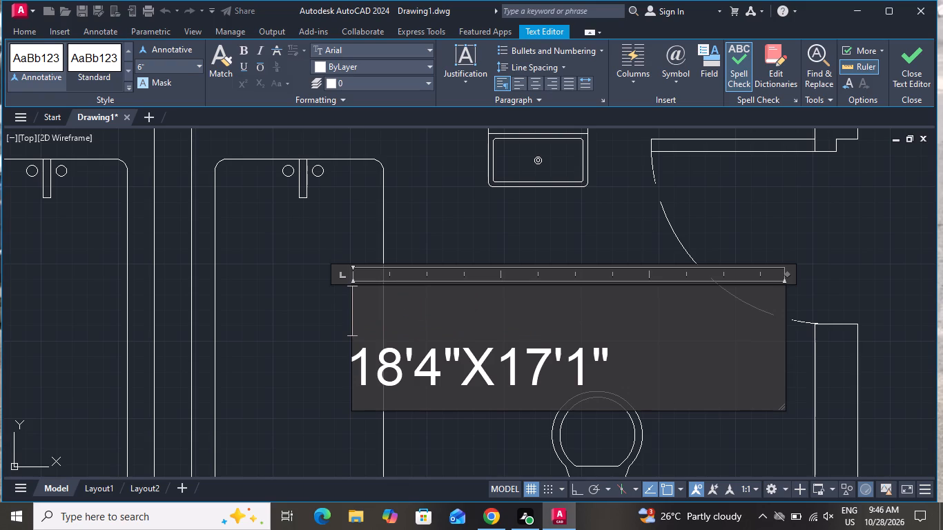
type("TOILET")
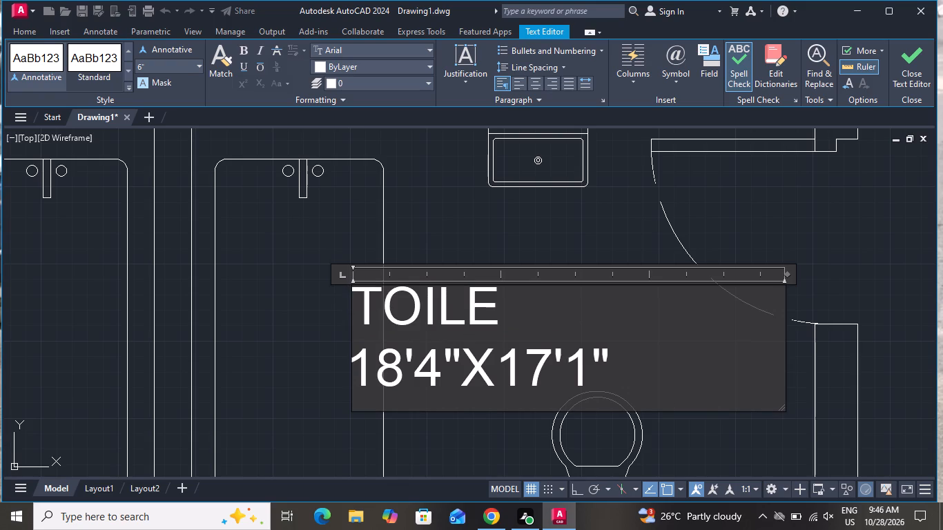
Change the dimensions line of the adjoining top bathroom's label to 5'8"X8'5" and finish editing the text.
left_click(663, 373)
key("BackSpace")
key("BackSpace")
key("BackSpace")
key("BackSpace")
key("BackSpace")
key("BackSpace")
key("BackSpace")
key("BackSpace")
key("BackSpace")
key("BackSpace")
key("BackSpace")
key("BackSpace")
key("BackSpace")
key("BackSpace")
key("BackSpace")
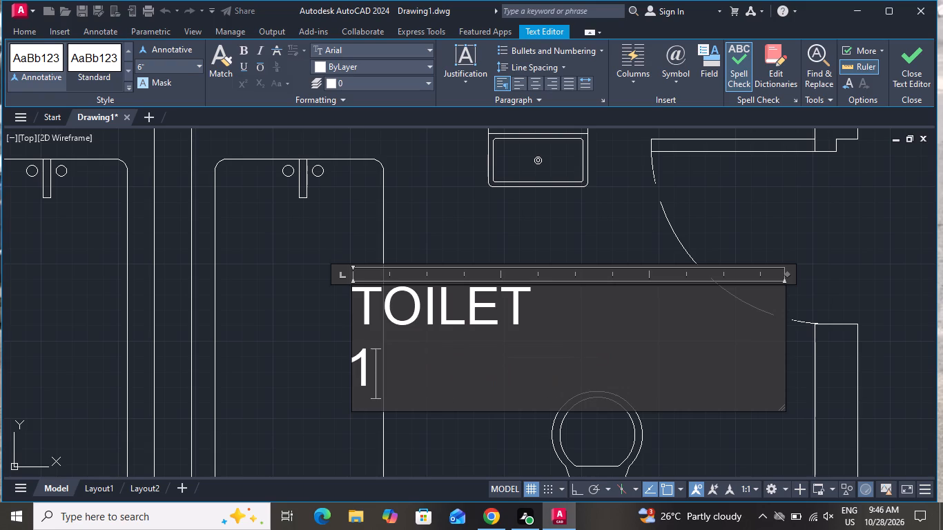
type("ET")
key("Return")
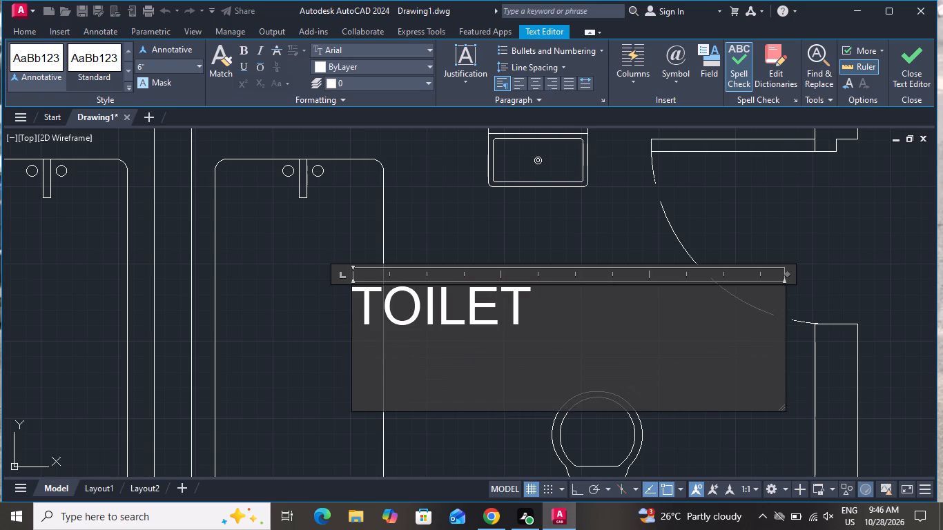
key("5")
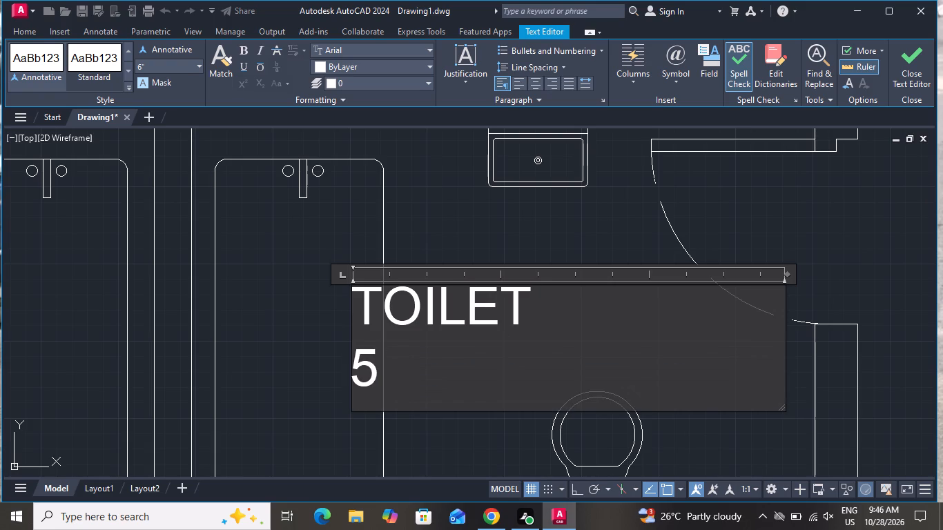
type("'8")
key("shift+quotedbl")
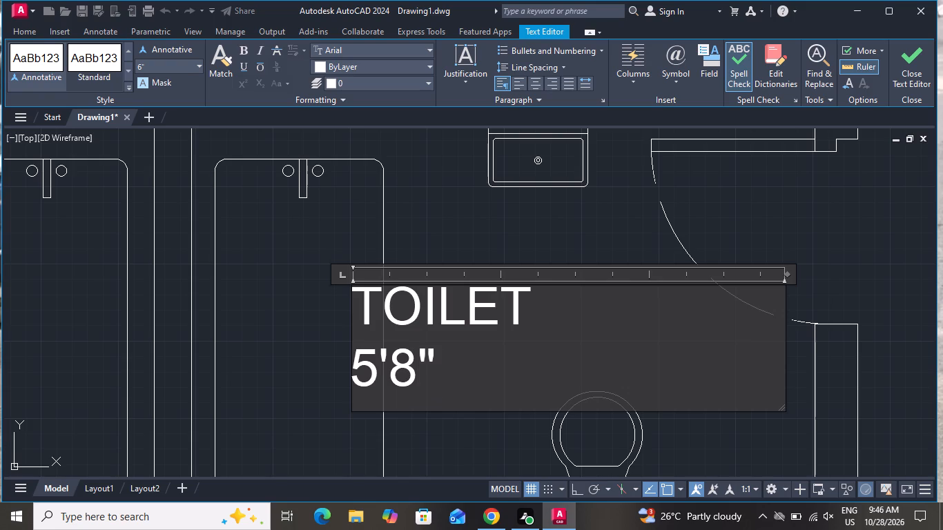
key("x")
type("8'5")
key("shift+quotedbl")
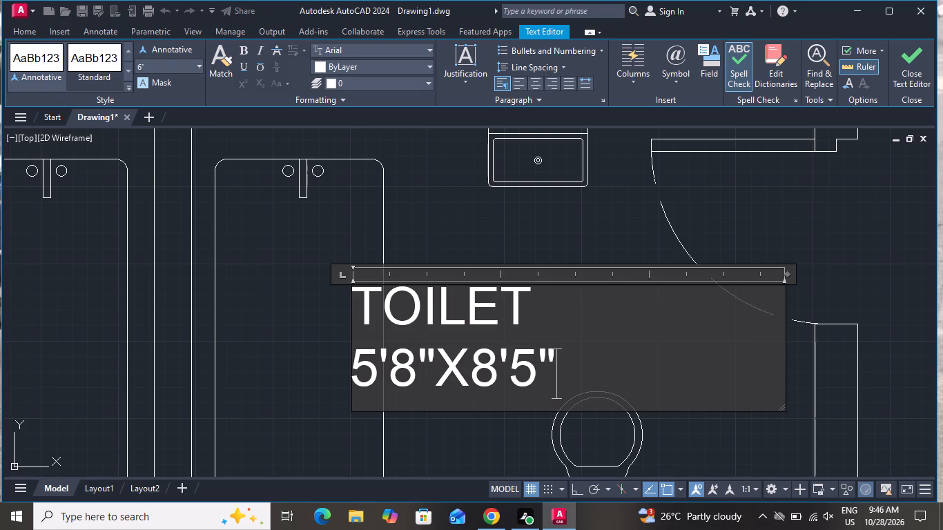
left_click(299, 275)
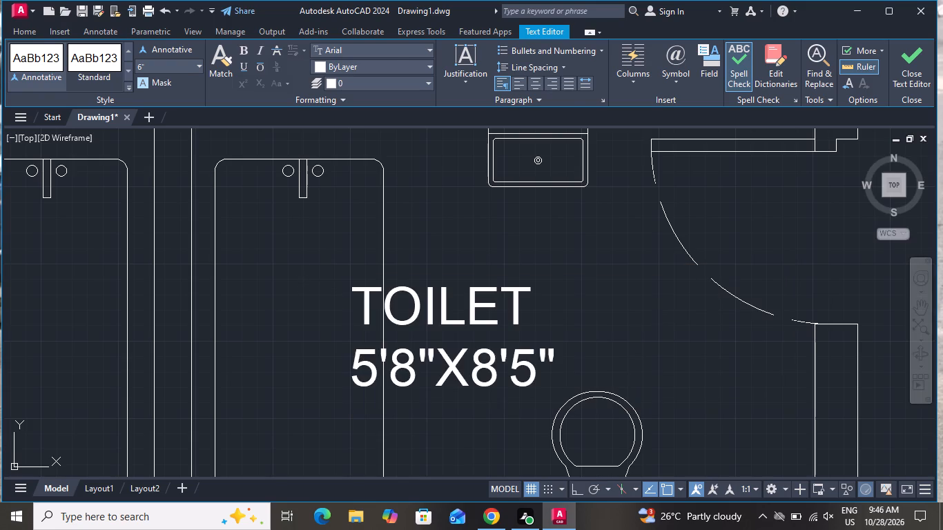
Change the dimensions line of the top-right bedroom's label to 19'0"X17'1" and finish editing the text.
scroll(299, 273, "down", 6)
scroll(362, 290, "down", 1)
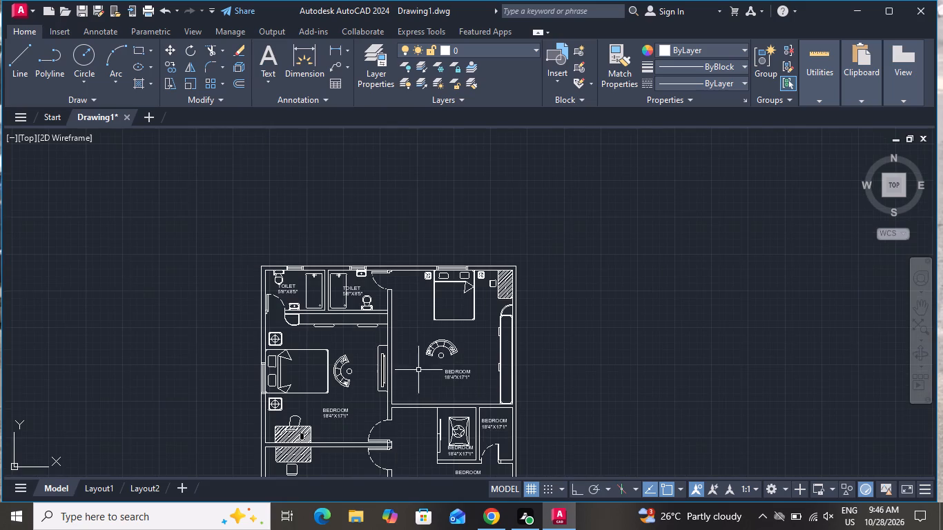
scroll(436, 379, "up", 2)
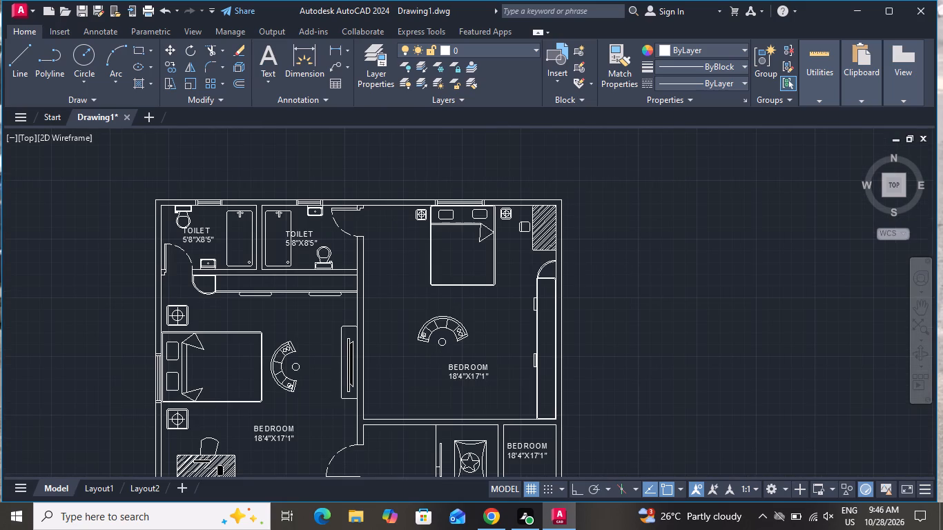
scroll(499, 380, "up", 3)
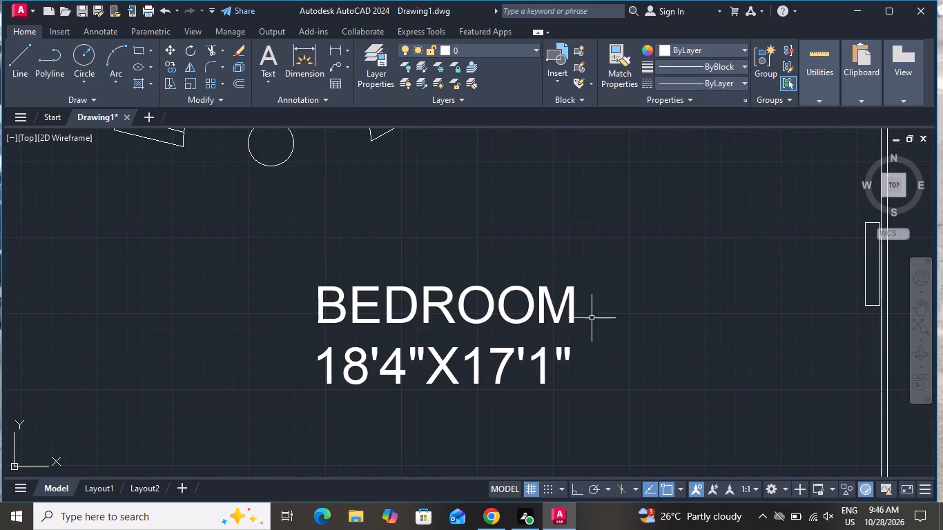
double_click(570, 354)
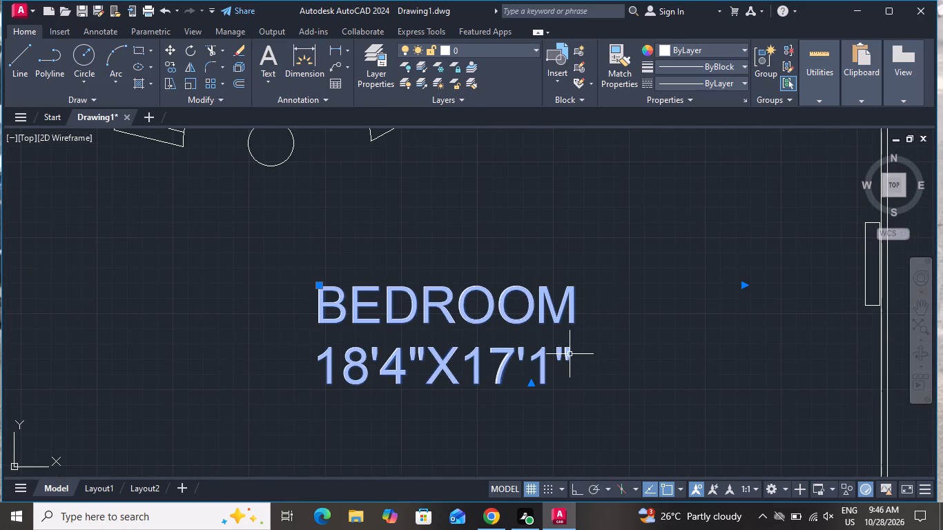
left_click(585, 362)
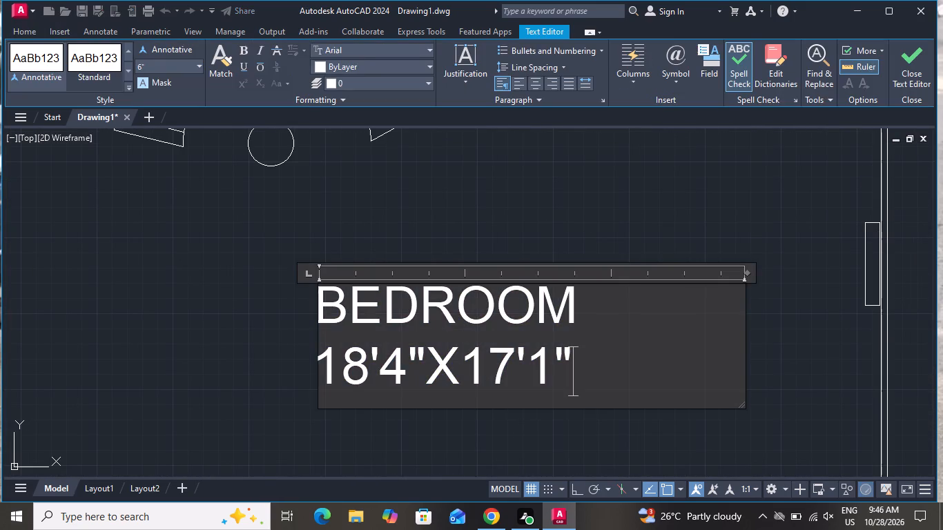
key("BackSpace")
key("BackSpace")
key("BackSpace")
key("BackSpace")
key("BackSpace")
key("BackSpace")
key("BackSpace")
key("BackSpace")
key("BackSpace")
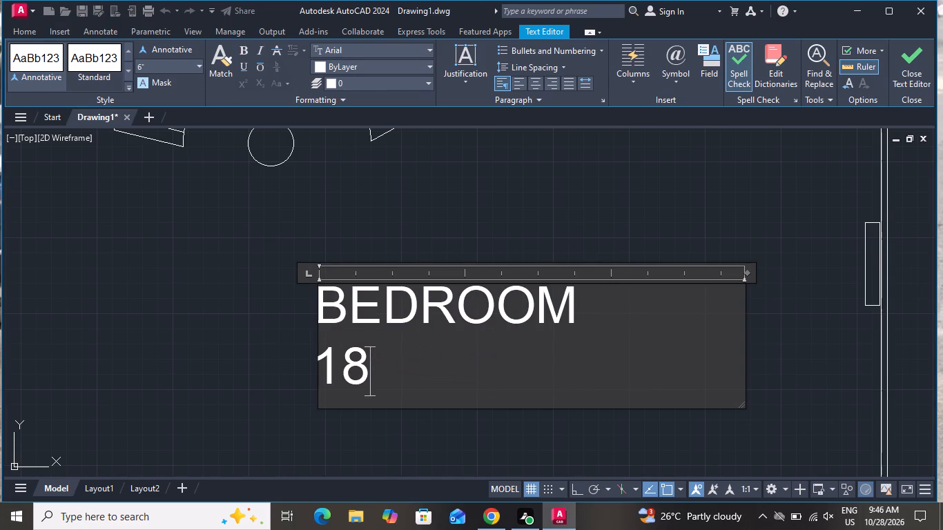
key("BackSpace")
key("BackSpace")
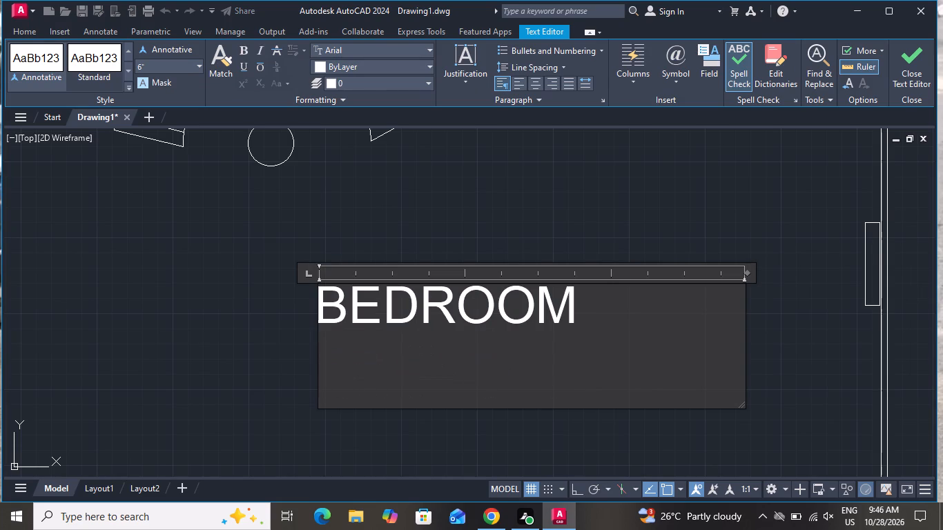
type("19'")
key("0")
key("shift+quotedbl")
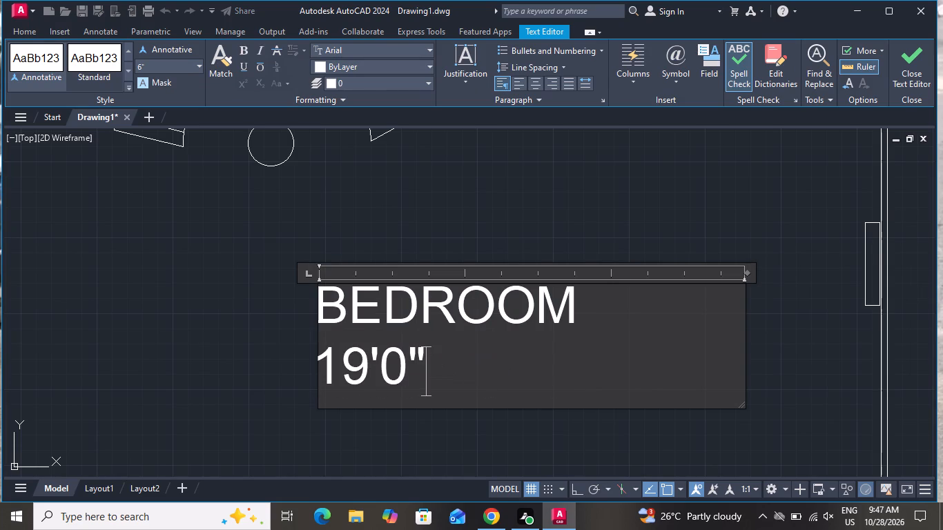
key("x")
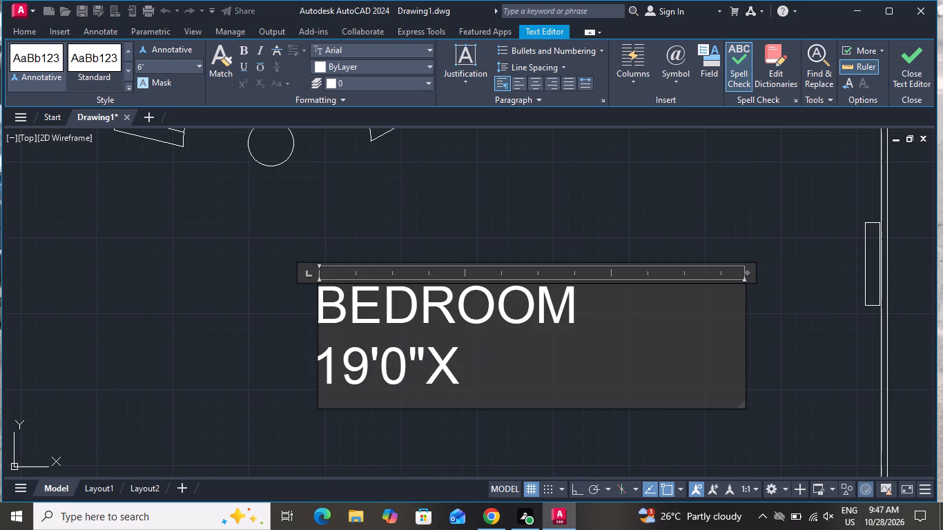
type("17'")
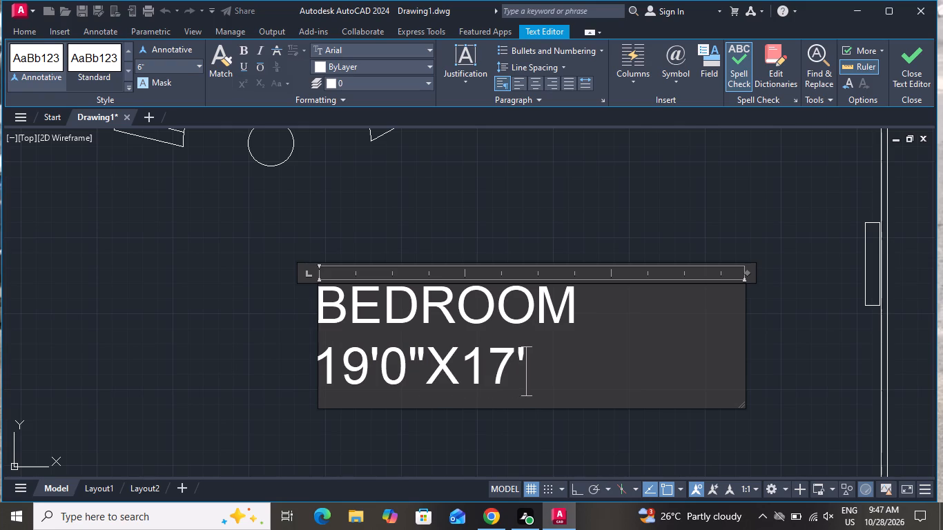
key("1")
key("shift+quotedbl")
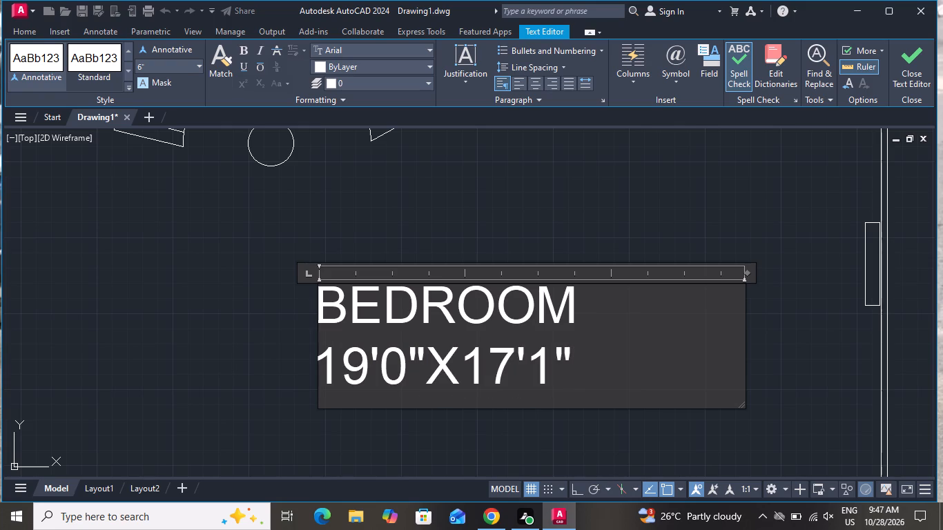
left_click(558, 435)
Examine the room name and dimensions in the label of the upper-left bedroom, near the bed and desk.
scroll(555, 389, "down", 2)
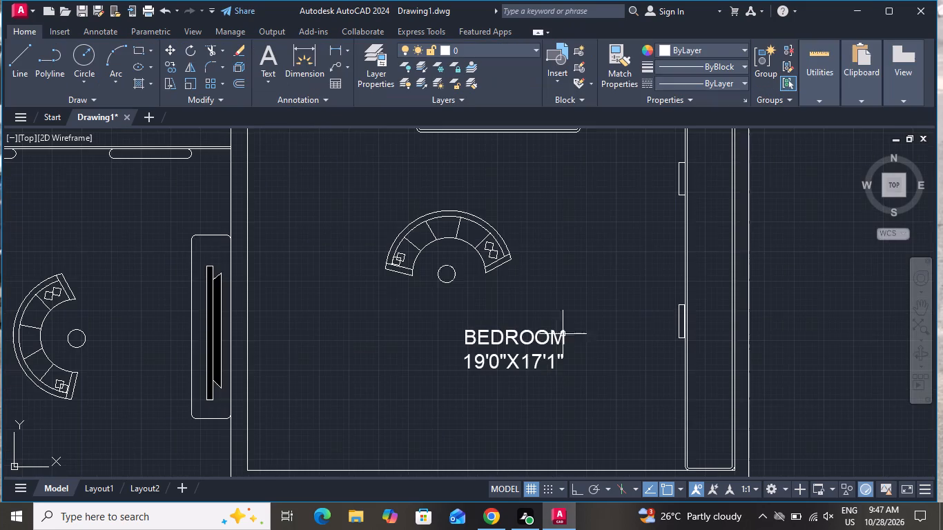
scroll(563, 332, "down", 3)
scroll(421, 366, "up", 3)
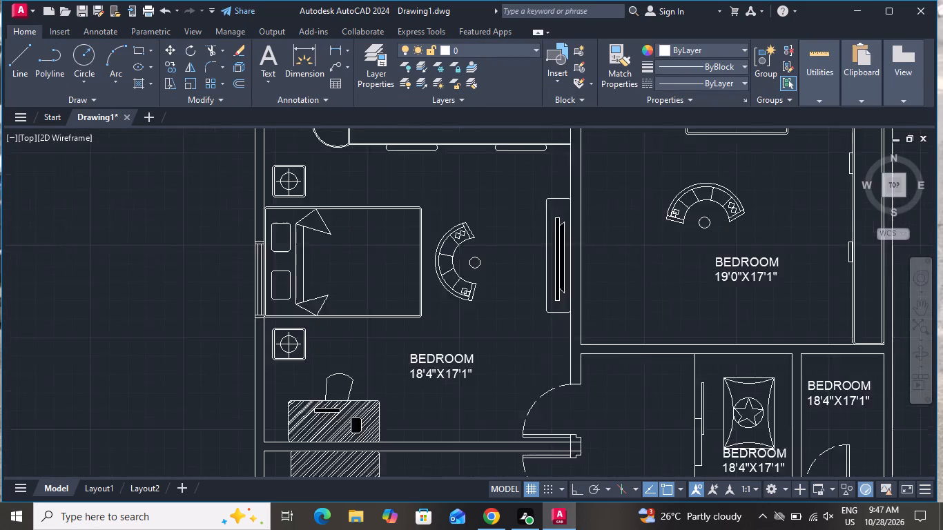
scroll(421, 366, "up", 1)
scroll(434, 344, "down", 2)
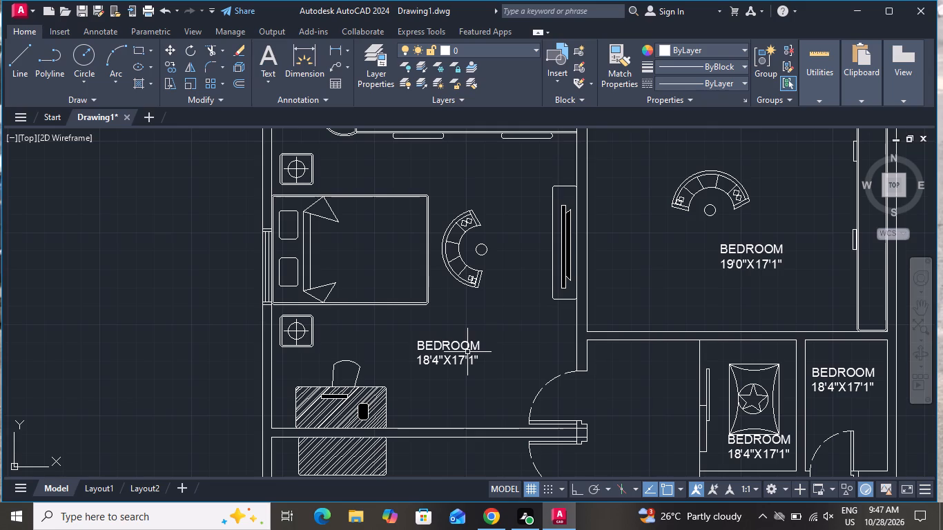
scroll(467, 352, "up", 2)
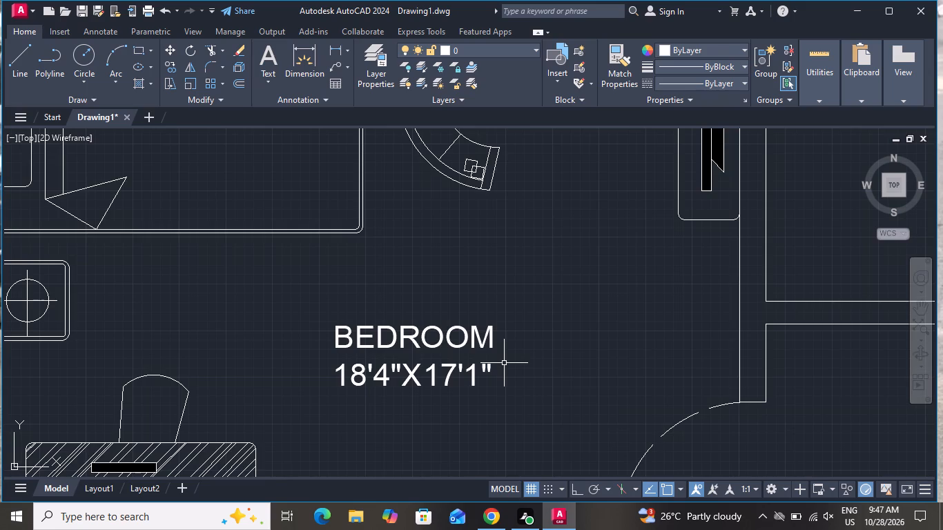
Replace the room name with STORE in the label of the small room below the top-right bedroom, beside the rug room.
scroll(504, 363, "down", 5)
scroll(485, 435, "up", 1)
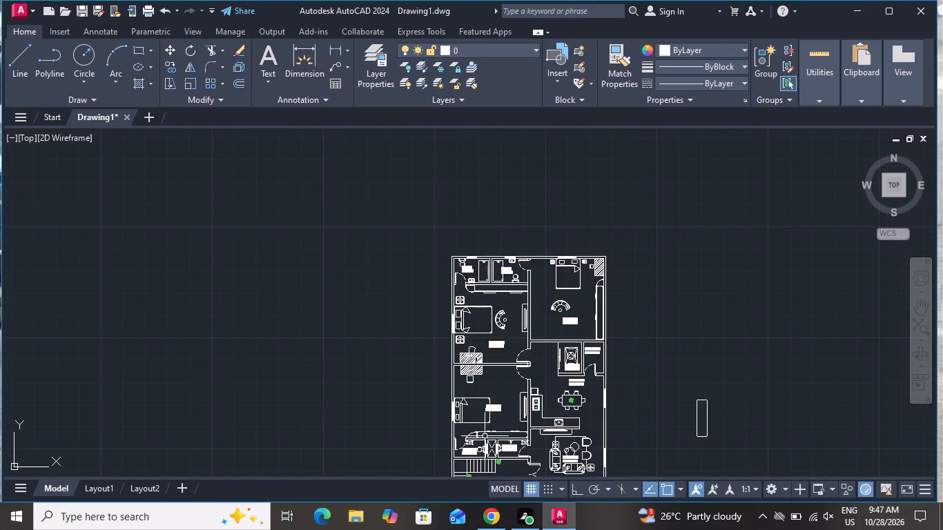
scroll(485, 434, "up", 2)
scroll(475, 423, "down", 3)
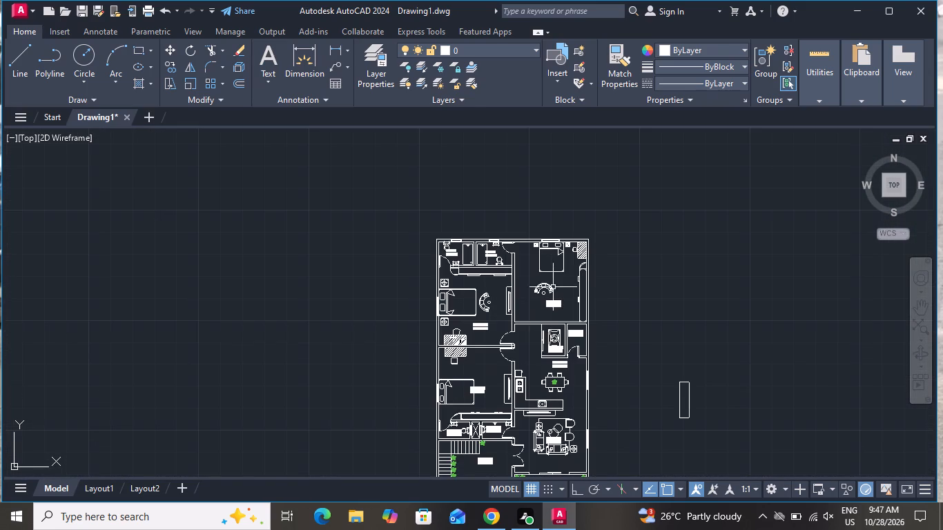
scroll(553, 286, "up", 3)
scroll(554, 285, "down", 2)
scroll(612, 379, "up", 2)
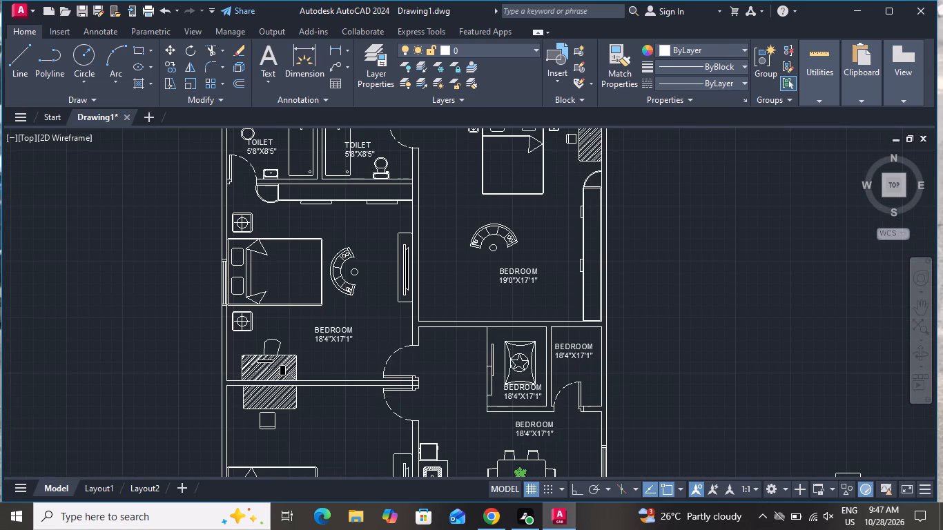
scroll(585, 342, "up", 2)
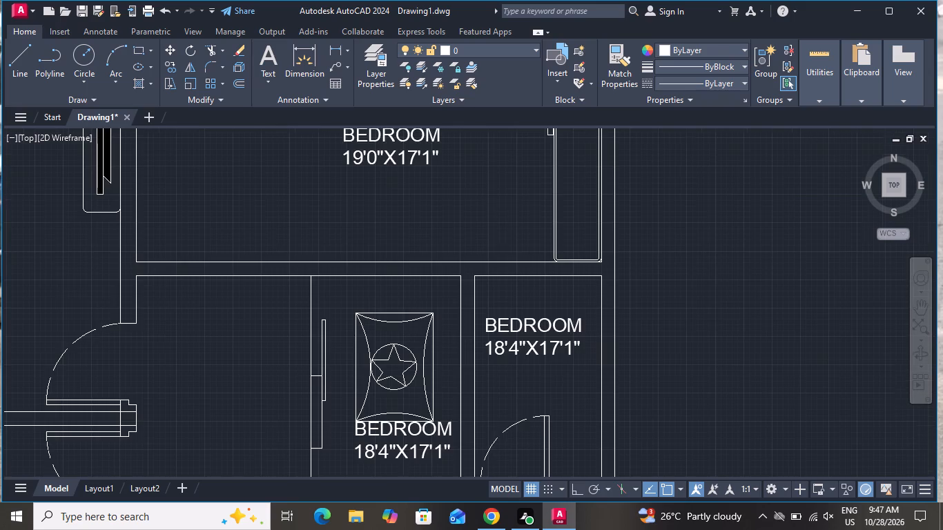
double_click(581, 317)
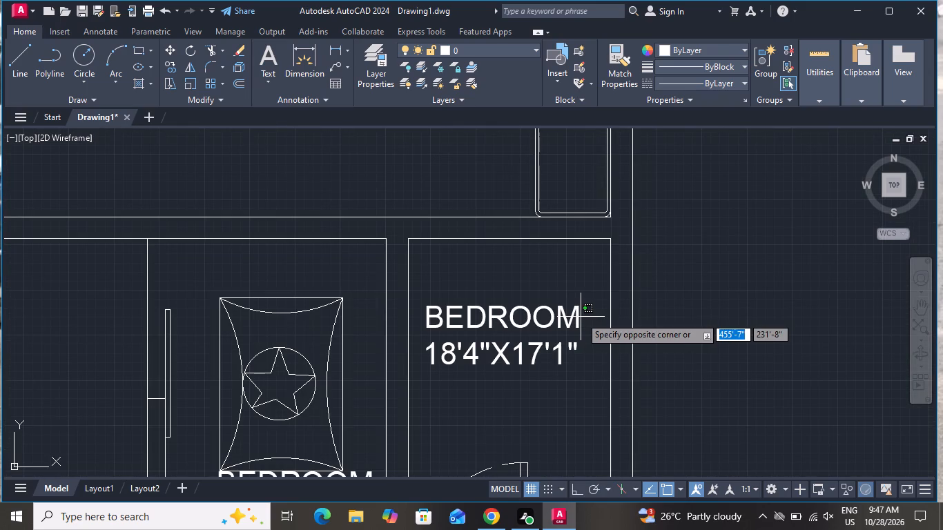
triple_click(580, 317)
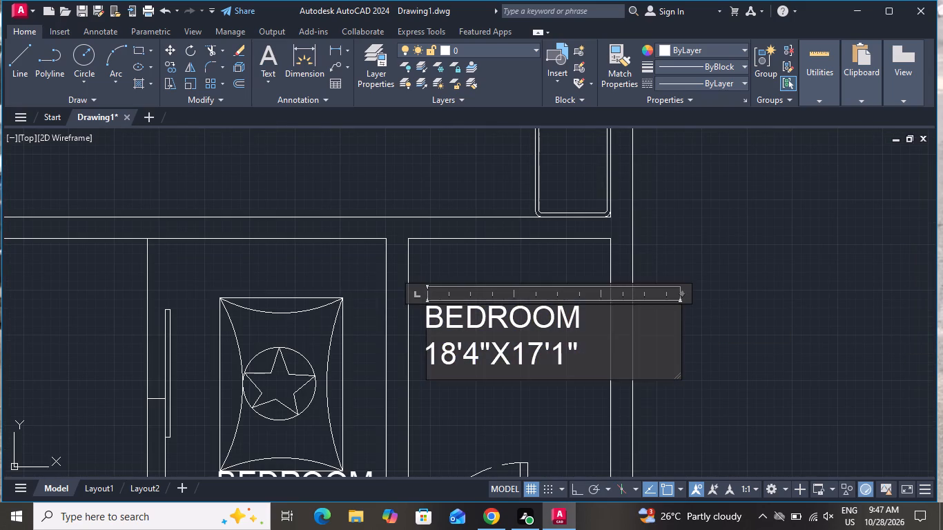
key("BackSpace")
key("BackSpace")
key("BackSpace")
key("BackSpace")
key("BackSpace")
key("BackSpace")
key("BackSpace")
key("BackSpace")
key("BackSpace")
key("BackSpace")
key("BackSpace")
key("BackSpace")
key("BackSpace")
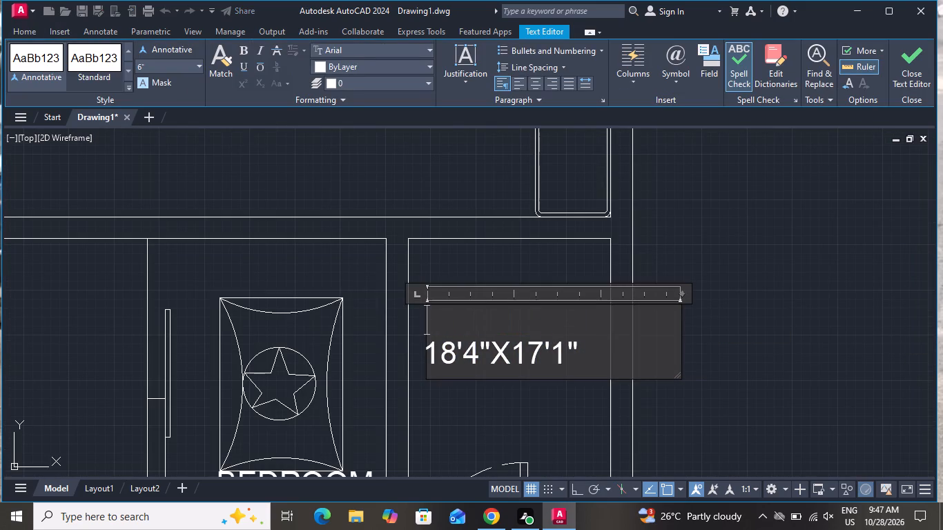
type("ST")
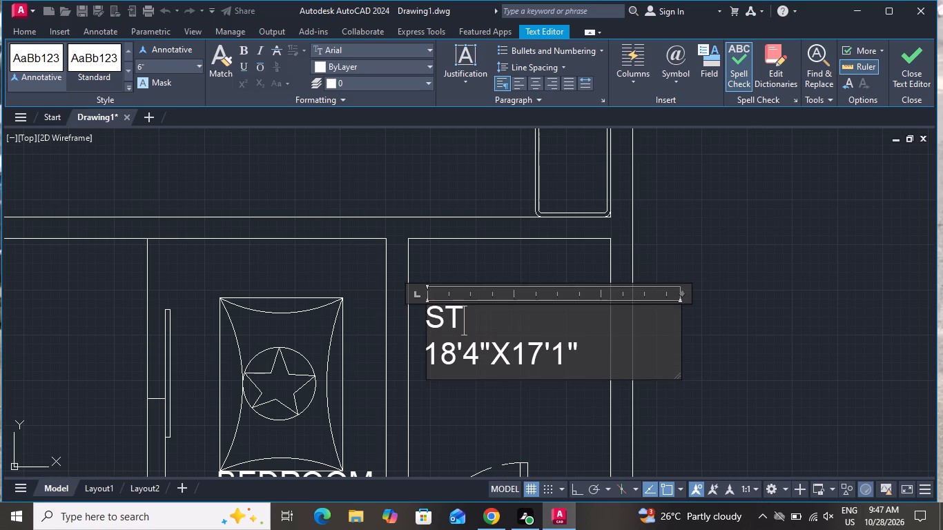
key("o")
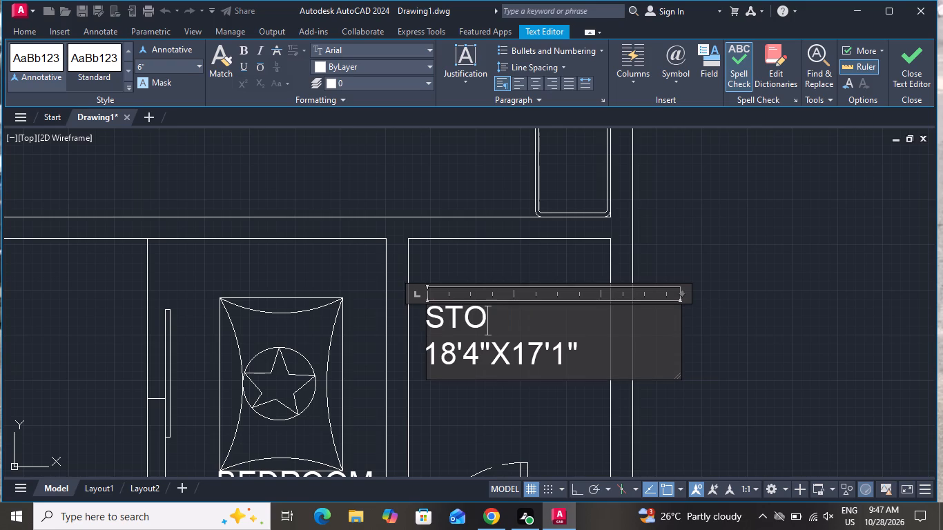
type("RE")
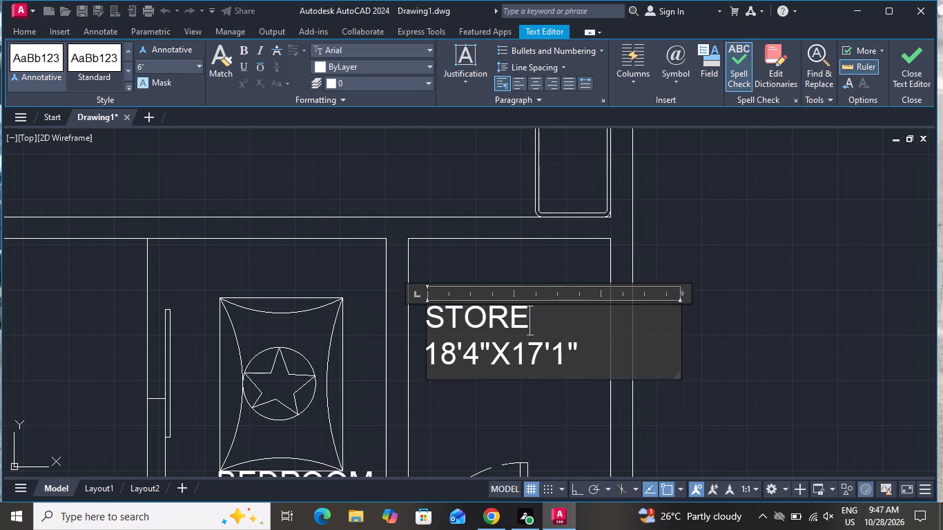
Change the dimensions line of the STORE label to 7'5"X4'8" and finish editing the text.
left_click(599, 353)
key("BackSpace")
key("BackSpace")
key("BackSpace")
key("BackSpace")
key("BackSpace")
key("BackSpace")
key("BackSpace")
key("BackSpace")
key("BackSpace")
key("BackSpace")
key("BackSpace")
key("BackSpace")
key("BackSpace")
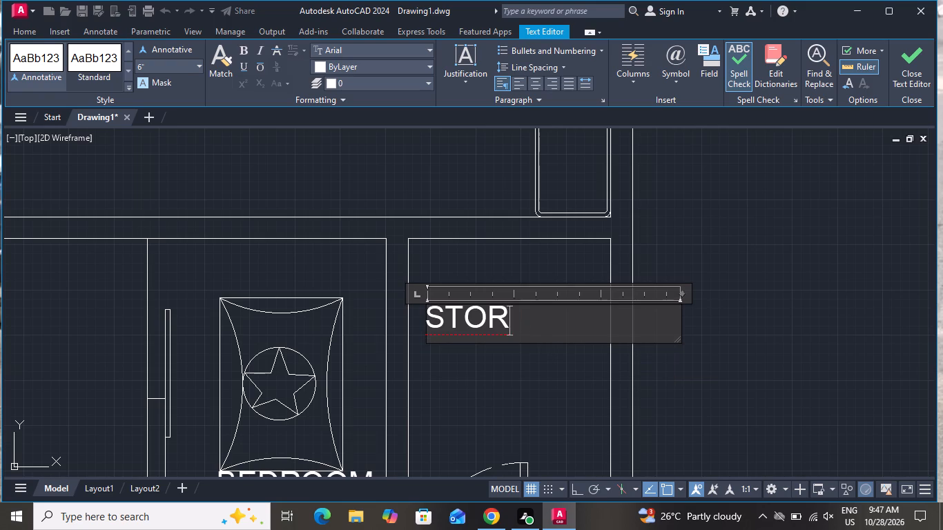
key("e")
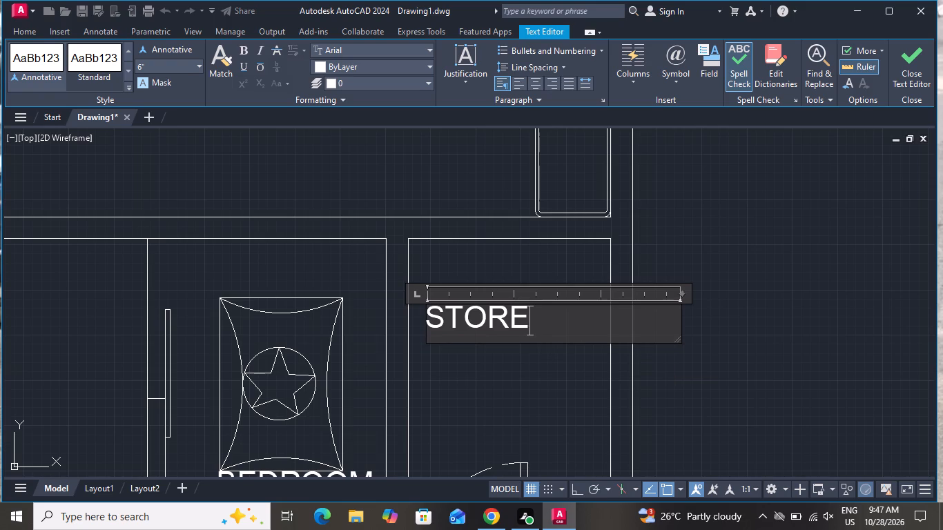
key("Return")
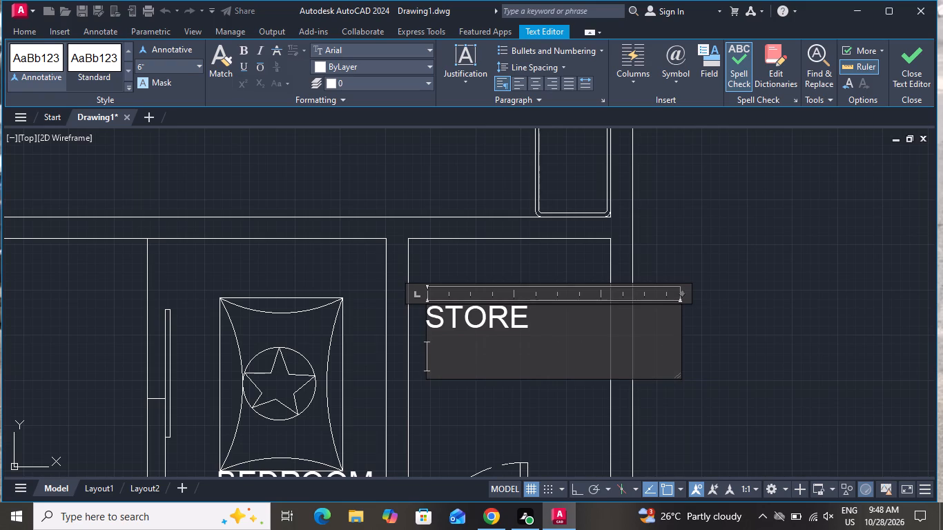
type("7'5")
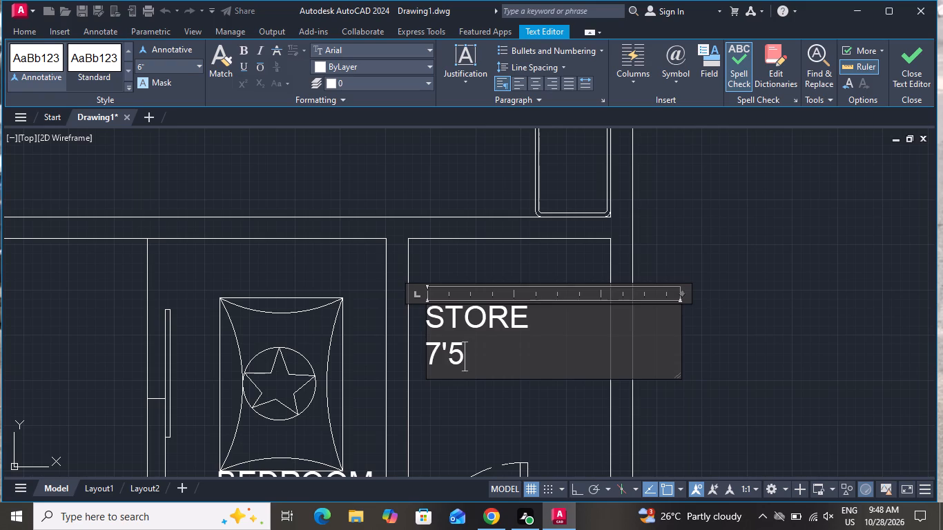
key("shift+quotedbl")
key("x")
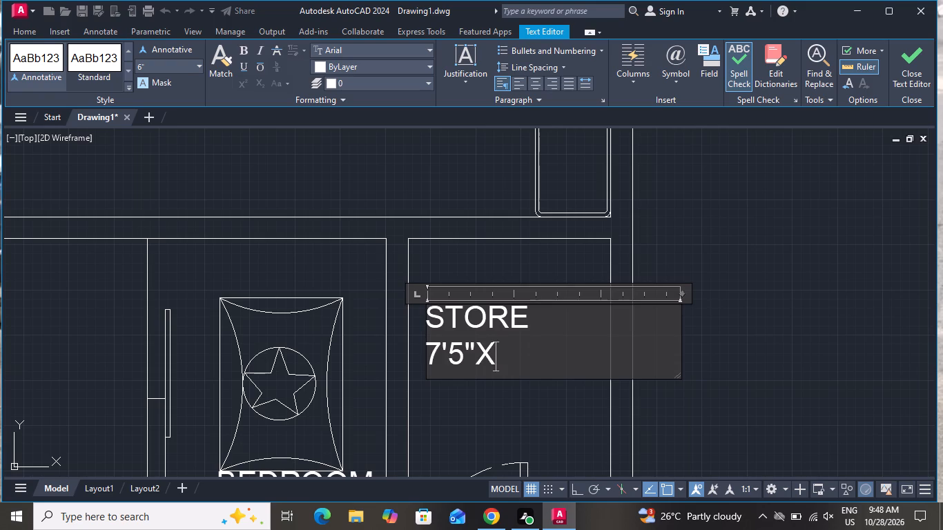
type("4'8")
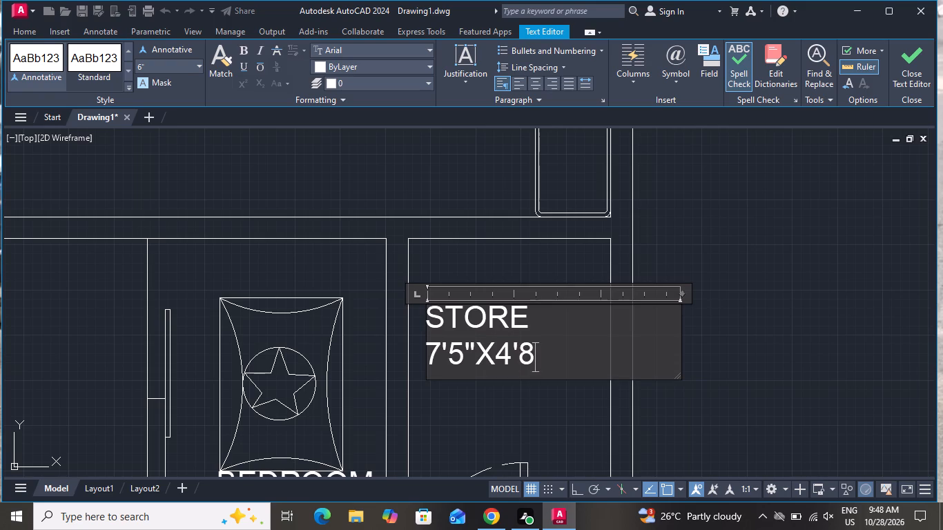
key("shift+quotedbl")
left_click(562, 409)
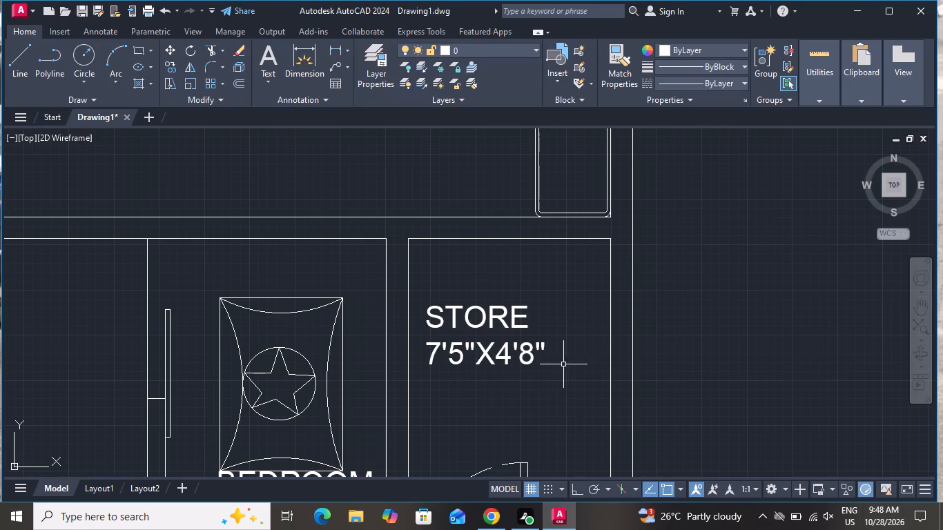
Replace the room name with POOJA ROOM in the label just below the star-patterned rug, beside the store.
scroll(567, 361, "down", 1)
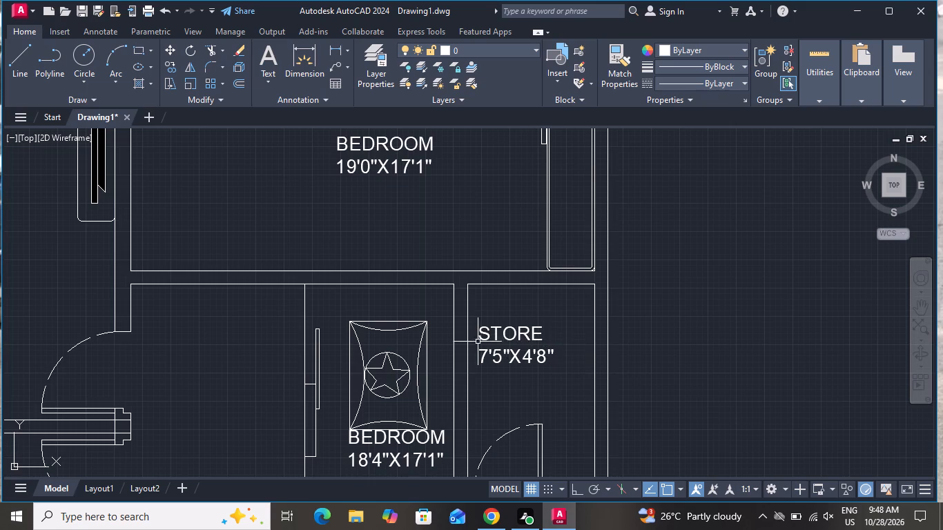
scroll(476, 341, "down", 1)
scroll(416, 420, "up", 3)
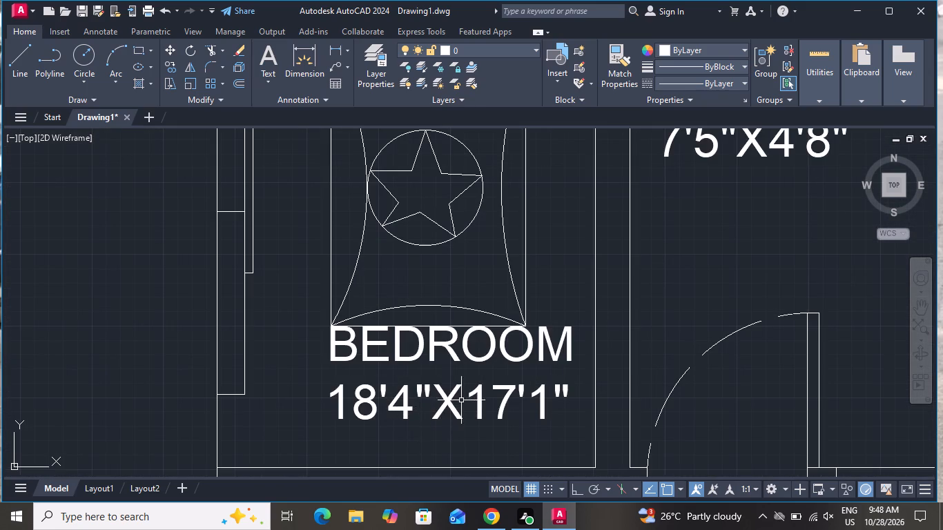
scroll(461, 396, "up", 2)
scroll(694, 281, "down", 1)
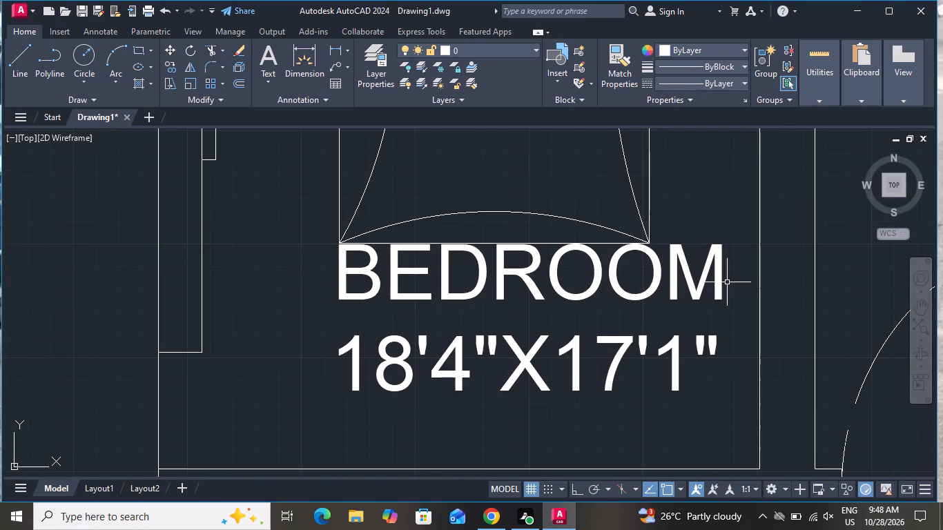
double_click(719, 286)
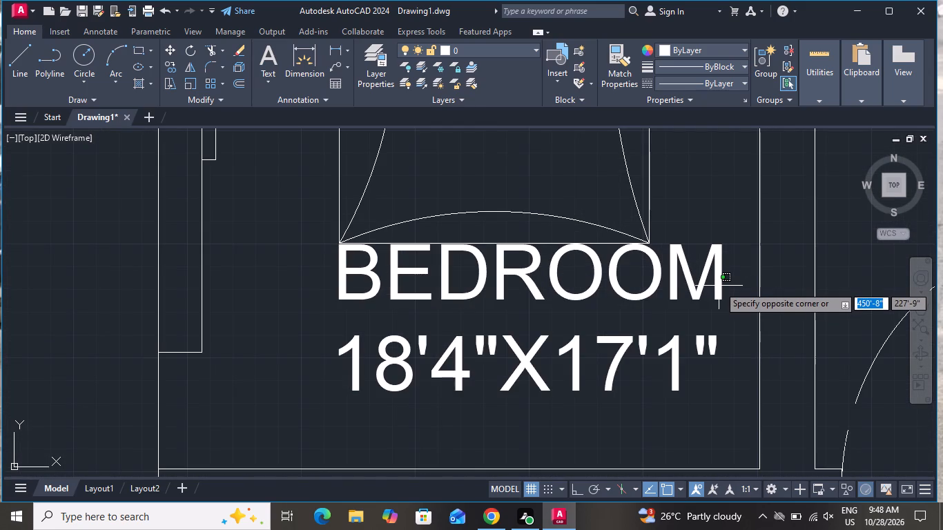
left_click(719, 276)
double_click(719, 276)
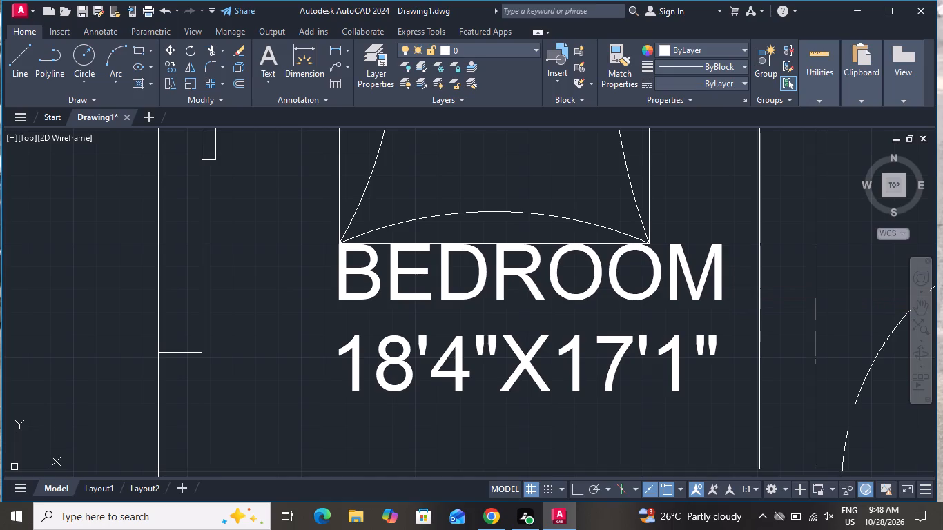
left_click(715, 281)
scroll(706, 292, "down", 2)
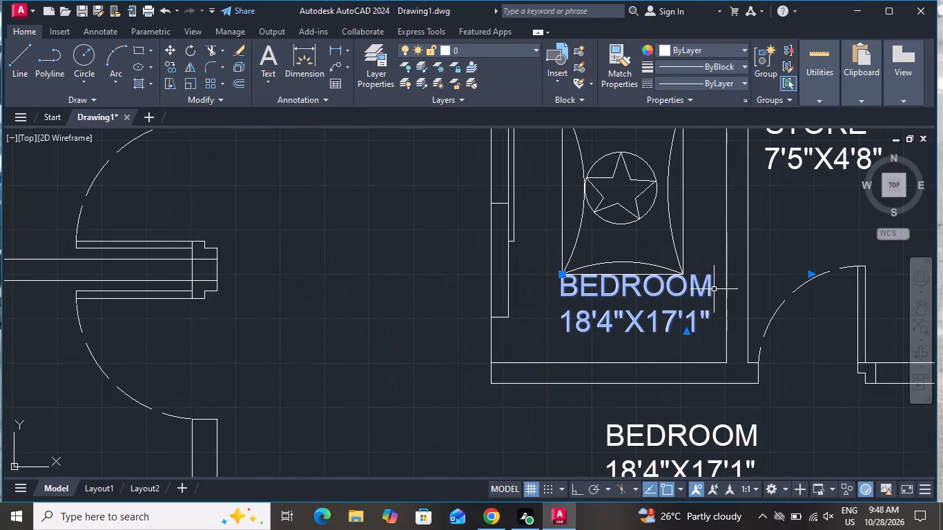
double_click(712, 291)
key("BackSpace")
key("BackSpace")
key("BackSpace")
key("BackSpace")
key("BackSpace")
key("BackSpace")
key("BackSpace")
key("BackSpace")
key("BackSpace")
key("BackSpace")
key("BackSpace")
key("BackSpace")
key("BackSpace")
key("BackSpace")
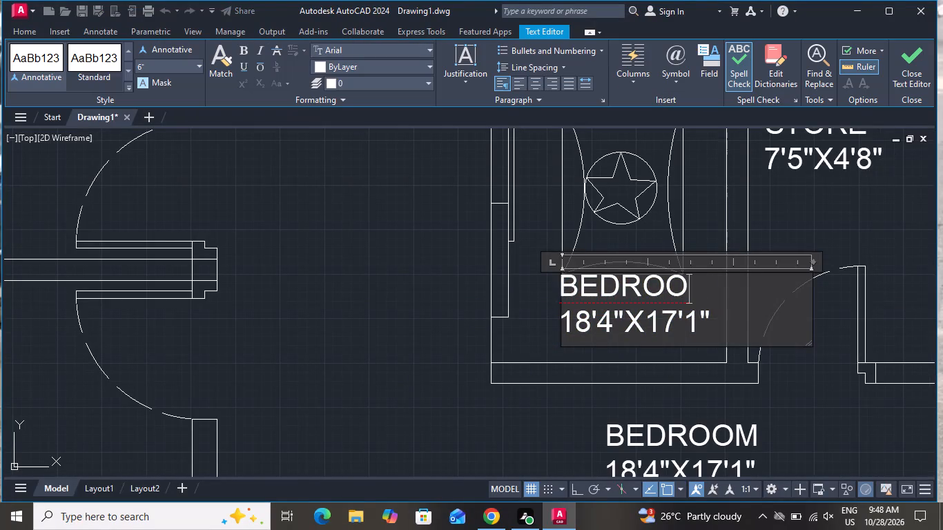
type("PO")
key("o")
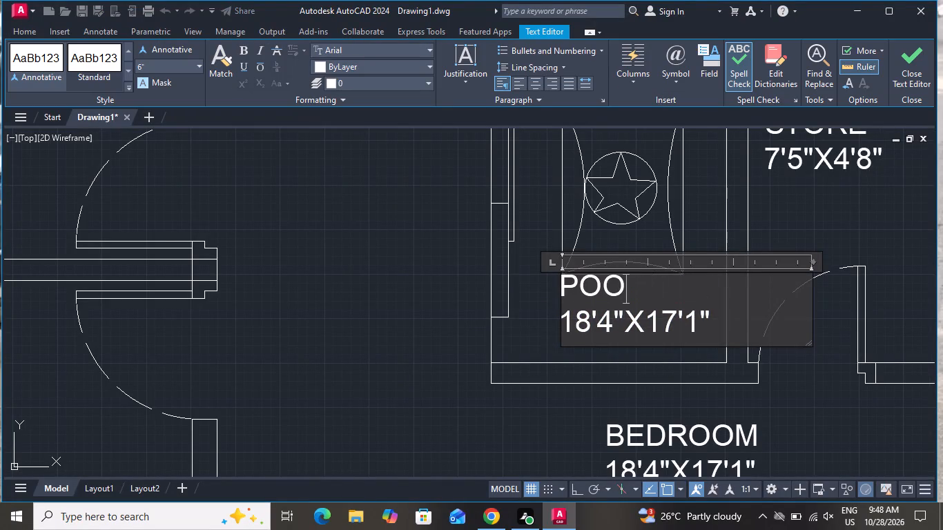
type("JA")
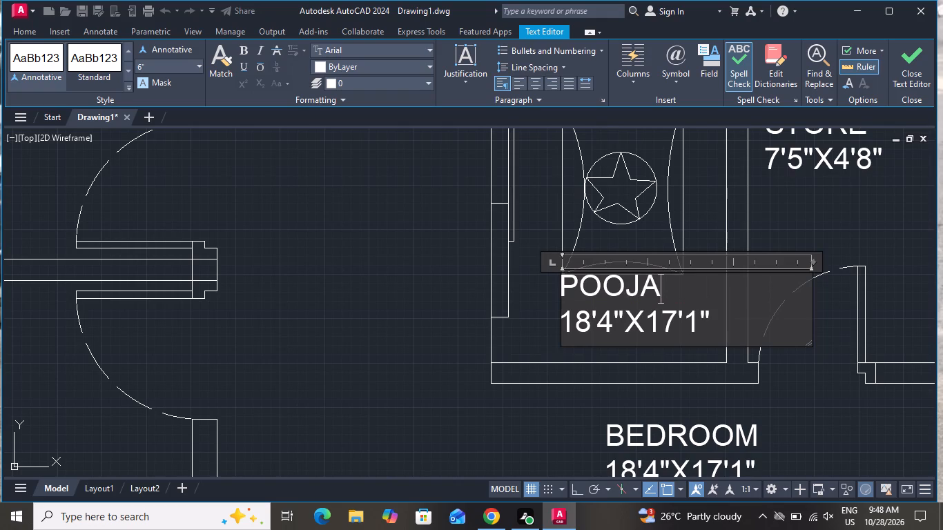
key("space")
type("ROO")
key("m")
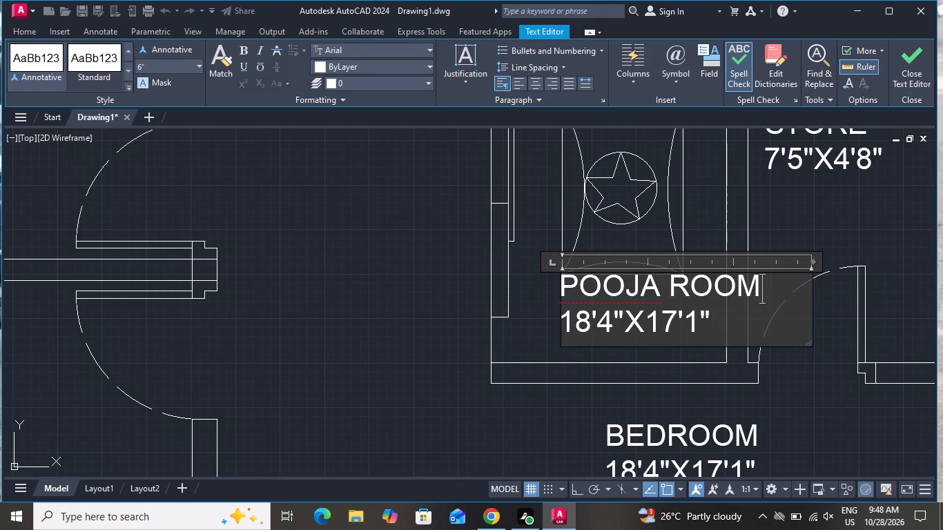
Change the dimensions line of the POOJA ROOM label to 7'5"X5'0" and finish editing the text.
left_click(713, 315)
key("BackSpace")
key("BackSpace")
key("BackSpace")
key("BackSpace")
key("BackSpace")
key("BackSpace")
key("BackSpace")
key("BackSpace")
key("BackSpace")
key("BackSpace")
key("BackSpace")
key("BackSpace")
key("BackSpace")
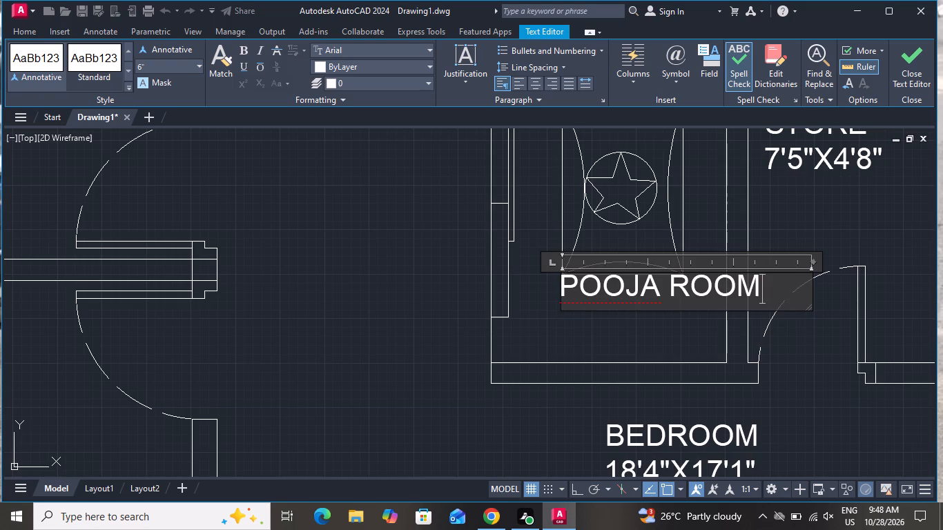
key("Return")
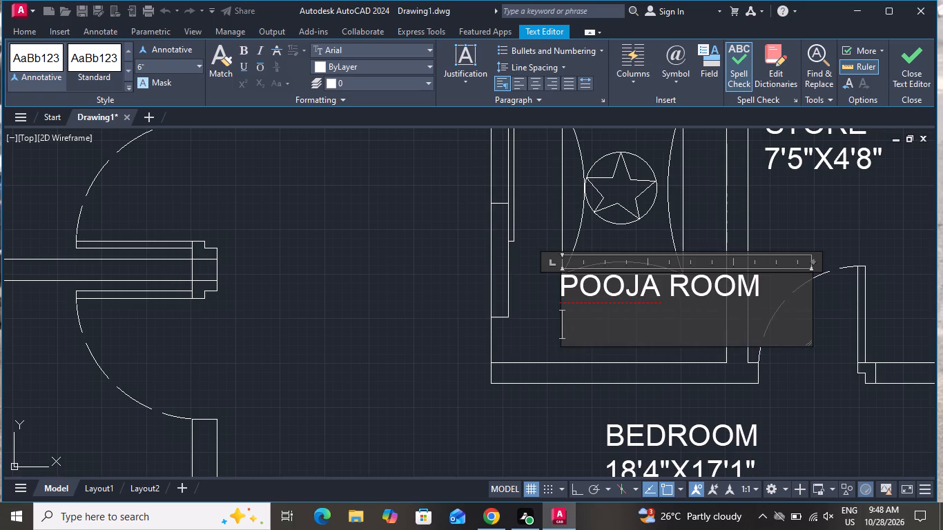
type("7'5")
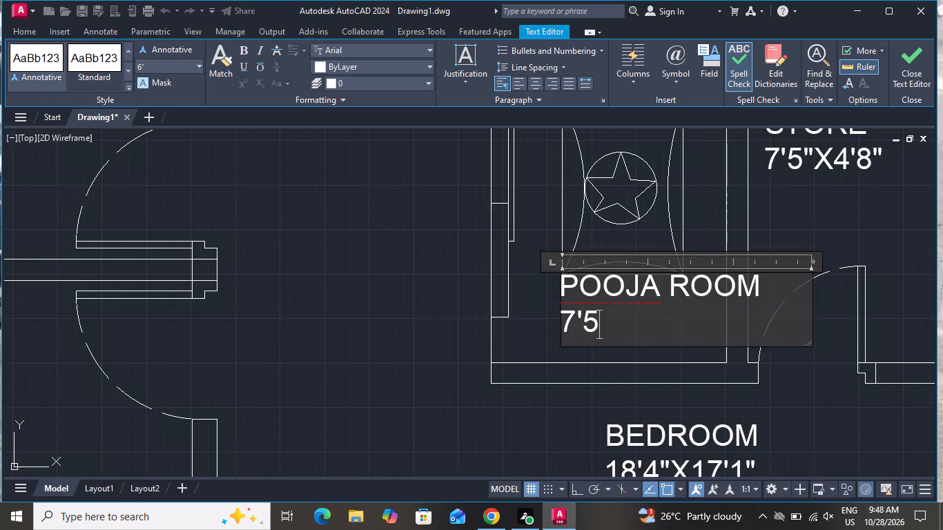
key("shift+quotedbl")
key("c")
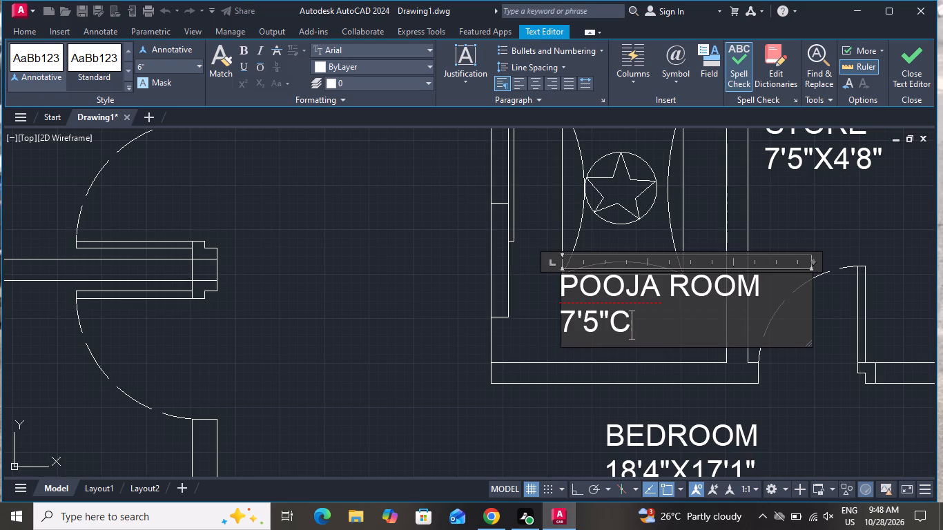
key("BackSpace")
key("x")
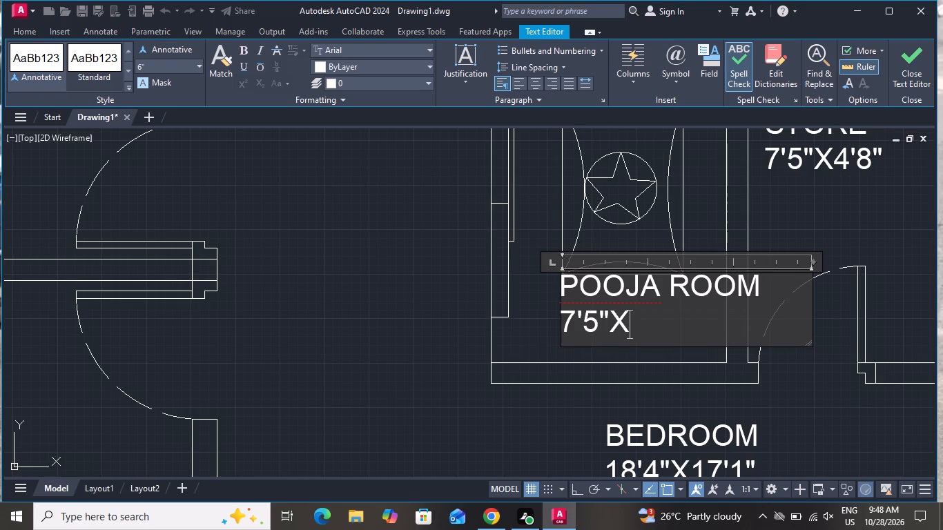
type("5'0")
key("shift+quotedbl")
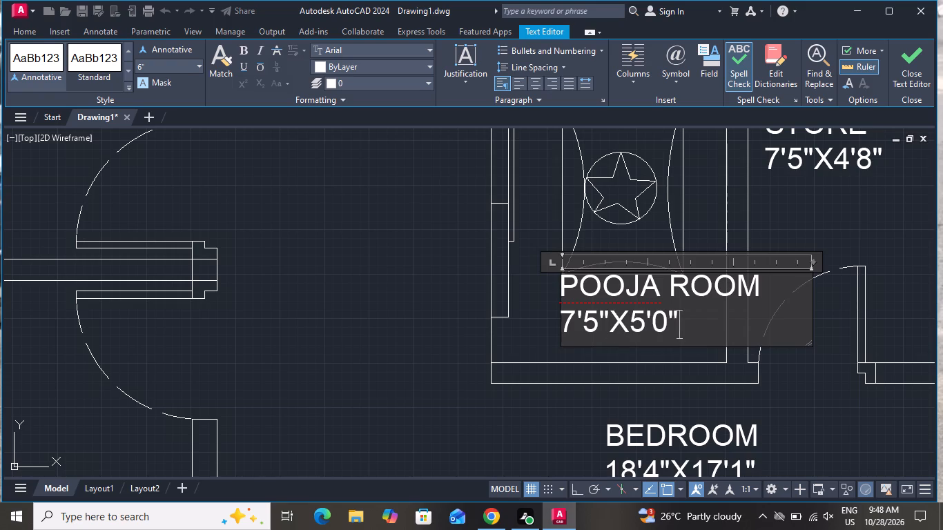
left_click(309, 297)
Set the text height of the POOJA ROOM label to 5" in its properties.
scroll(446, 312, "down", 1)
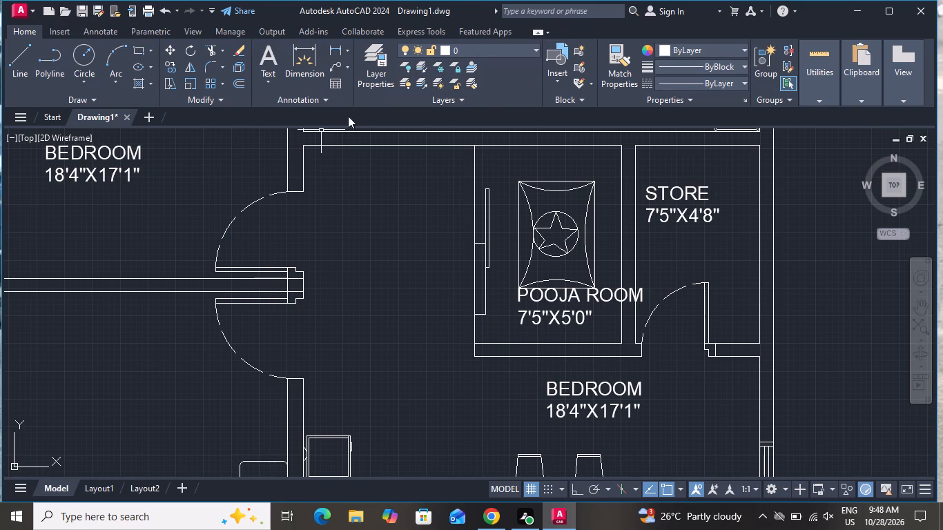
left_click(590, 300)
right_click(588, 300)
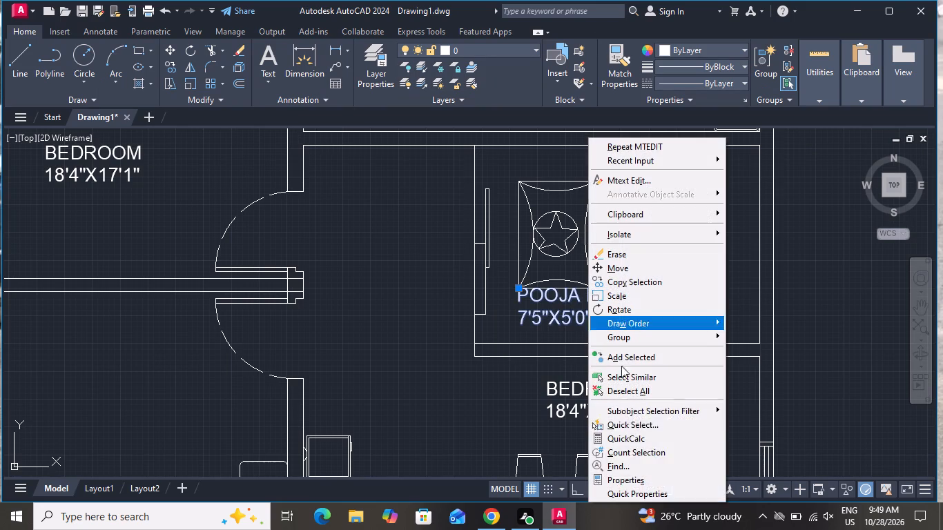
left_click(657, 480)
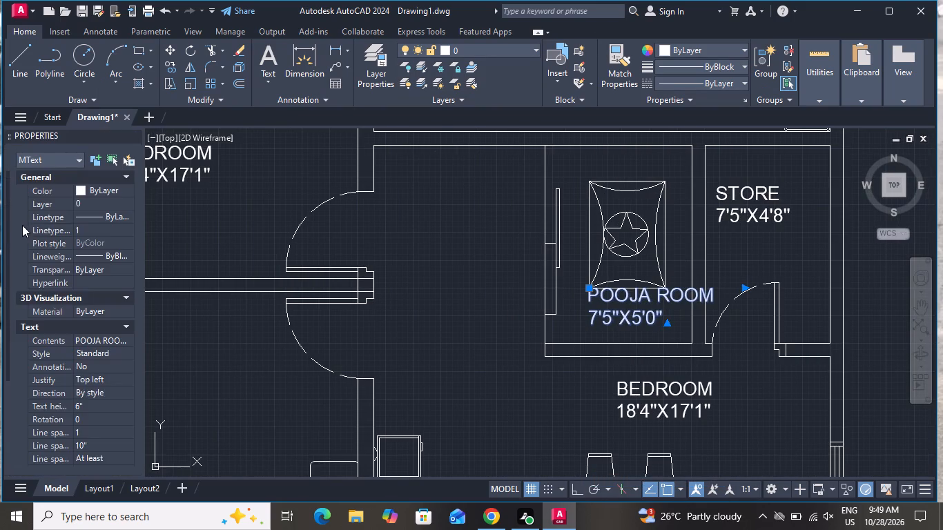
scroll(21, 240, "down", 3)
left_click(96, 271)
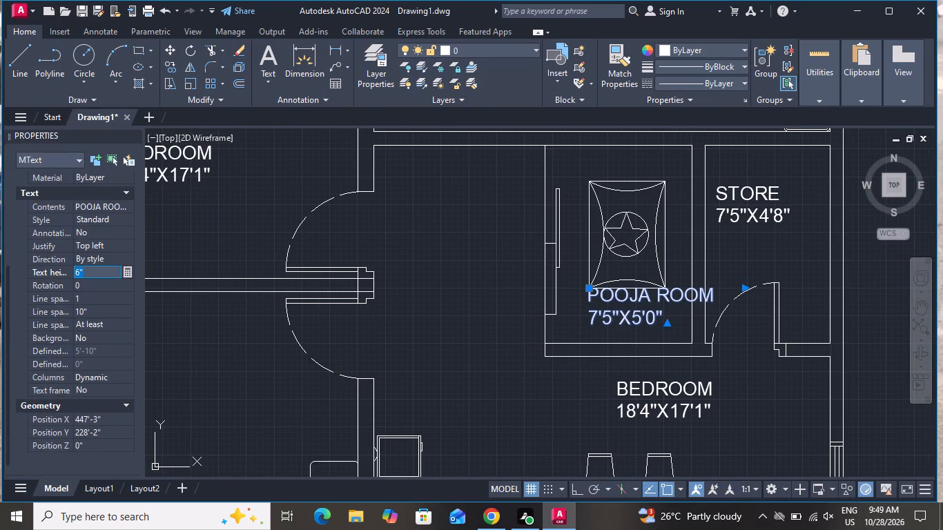
key("BackSpace")
key("5")
key("shift+quotedbl")
left_click(135, 136)
left_click(135, 137)
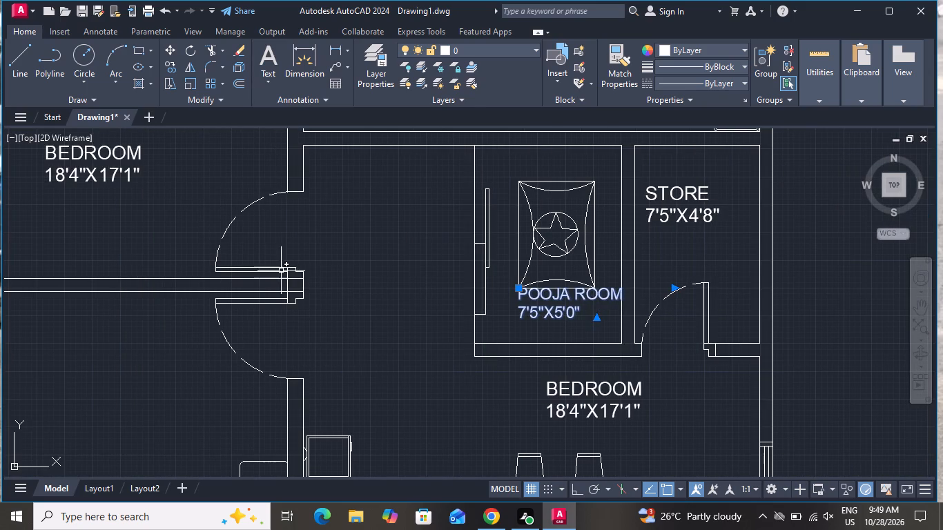
Move the POOJA ROOM label slightly down and toward the left wall, clear of the rug and the right wall.
left_click(175, 46)
scroll(623, 320, "up", 2)
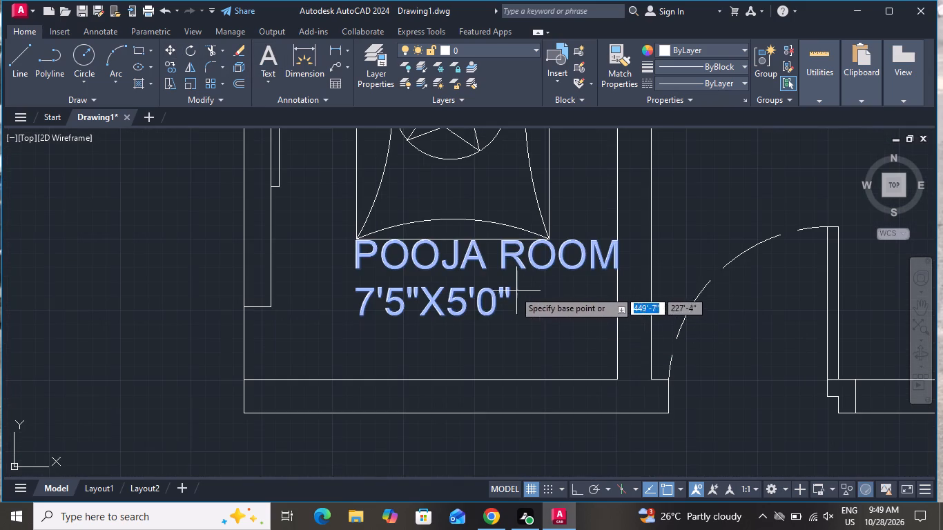
left_click(454, 287)
left_click(421, 306)
Replace the room name with KITCHEN in the label between the pooja room and the dining table.
scroll(429, 327, "down", 2)
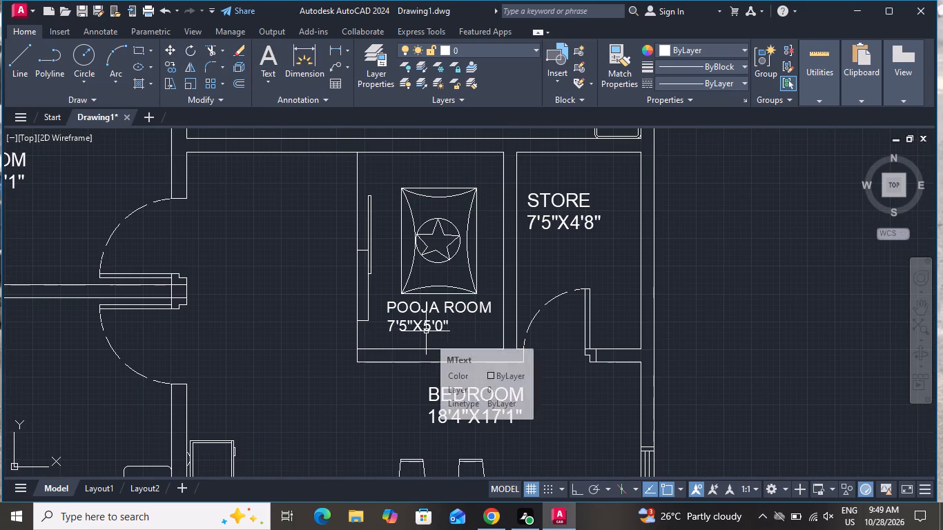
scroll(426, 331, "down", 1)
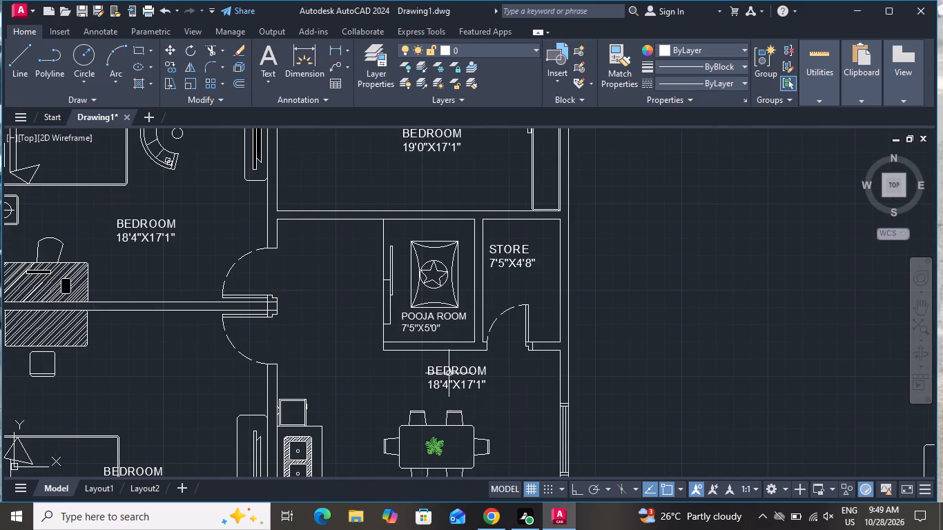
scroll(449, 372, "down", 1)
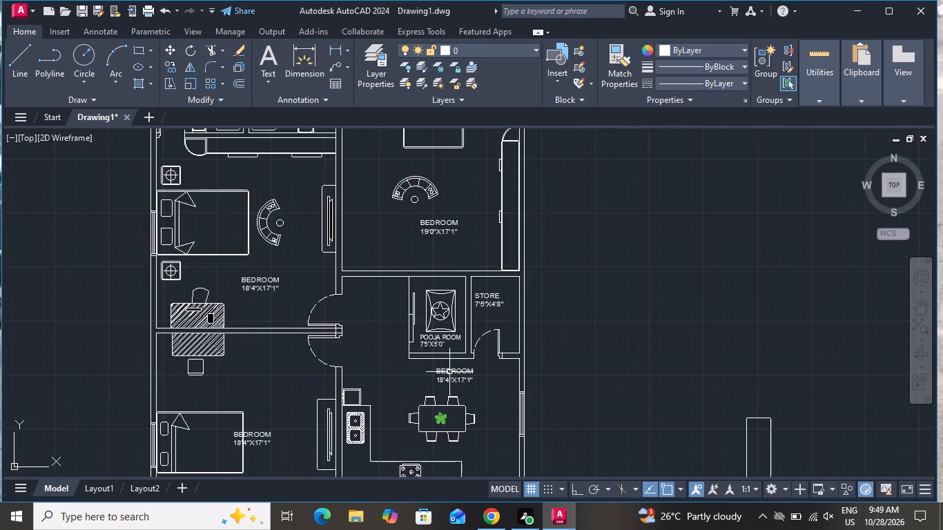
scroll(449, 372, "down", 1)
scroll(460, 384, "up", 4)
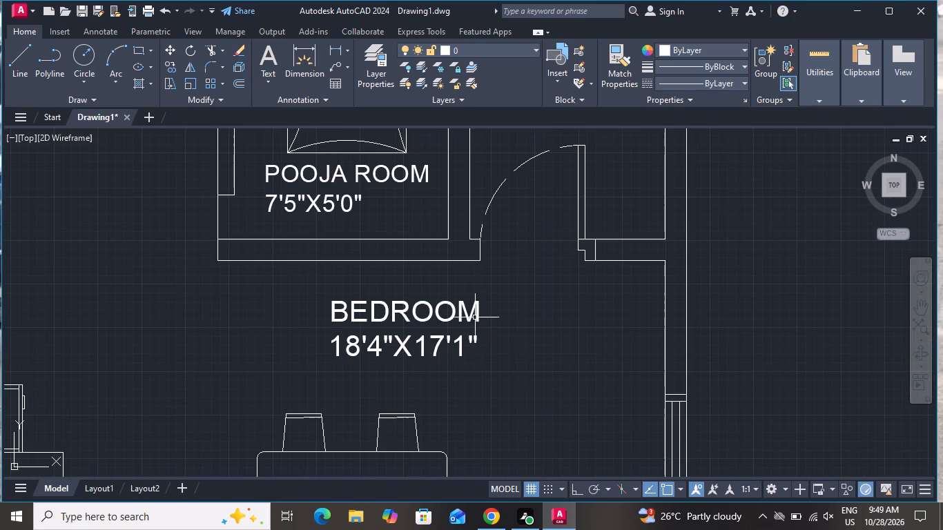
double_click(476, 315)
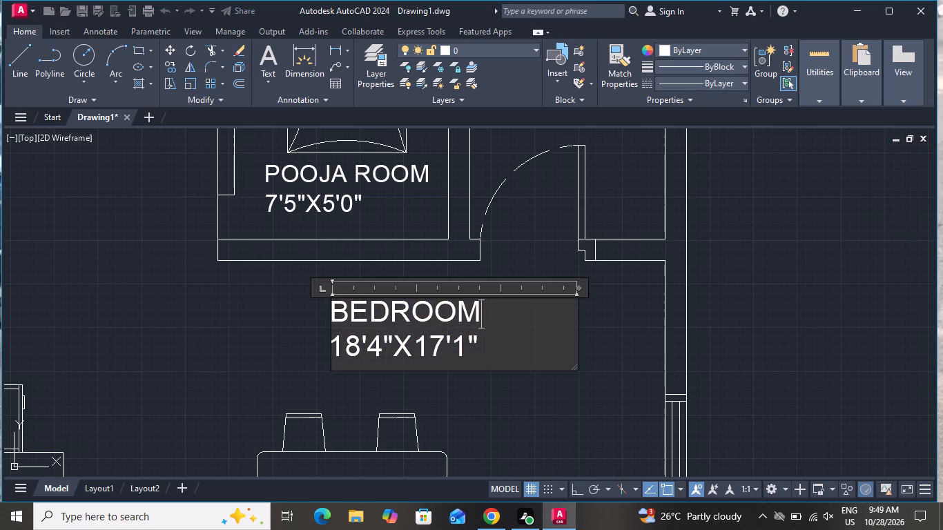
key("BackSpace")
key("BackSpace")
key("BackSpace")
key("BackSpace")
key("BackSpace")
key("BackSpace")
key("BackSpace")
key("BackSpace")
key("BackSpace")
key("BackSpace")
key("BackSpace")
key("BackSpace")
key("BackSpace")
key("BackSpace")
key("BackSpace")
key("BackSpace")
key("BackSpace")
key("BackSpace")
key("BackSpace")
key("BackSpace")
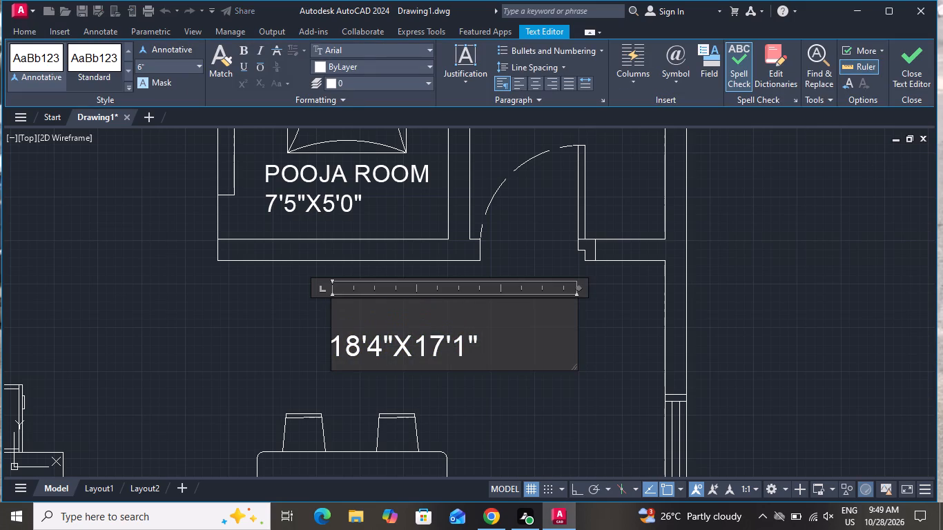
type("KITCHE")
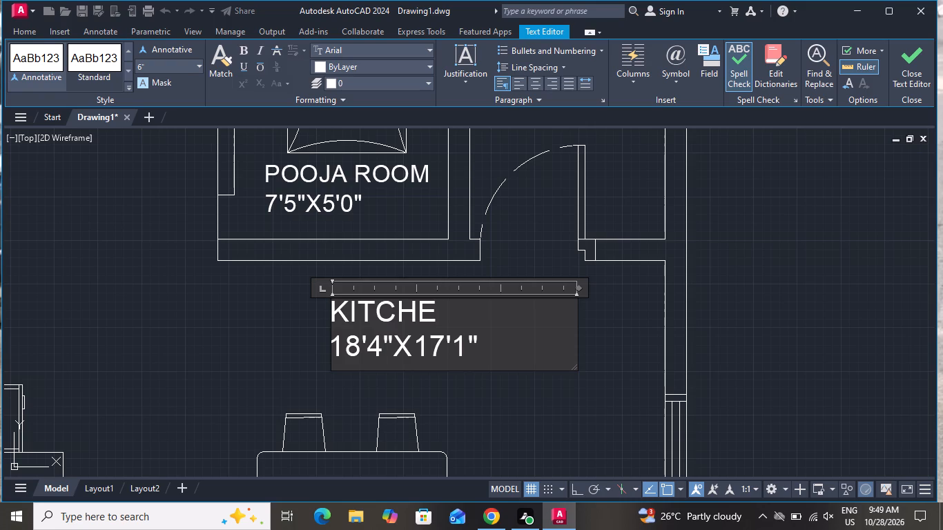
key("n")
Change the dimensions line of the KITCHEN label to 12'0"X17'1" and finish editing the text.
left_click(494, 346)
key("BackSpace")
key("BackSpace")
key("BackSpace")
key("BackSpace")
key("BackSpace")
key("BackSpace")
key("BackSpace")
key("BackSpace")
key("BackSpace")
key("BackSpace")
key("BackSpace")
key("BackSpace")
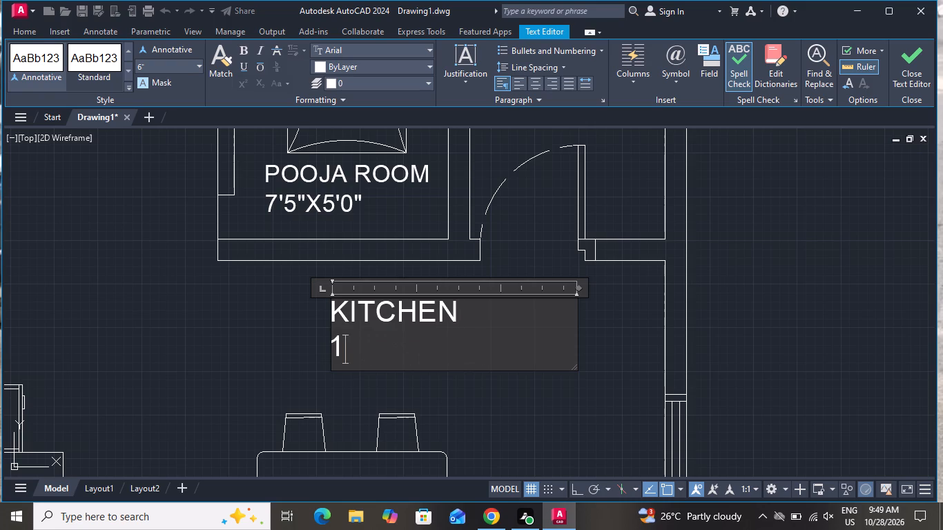
key("BackSpace")
type("12")
type("'0")
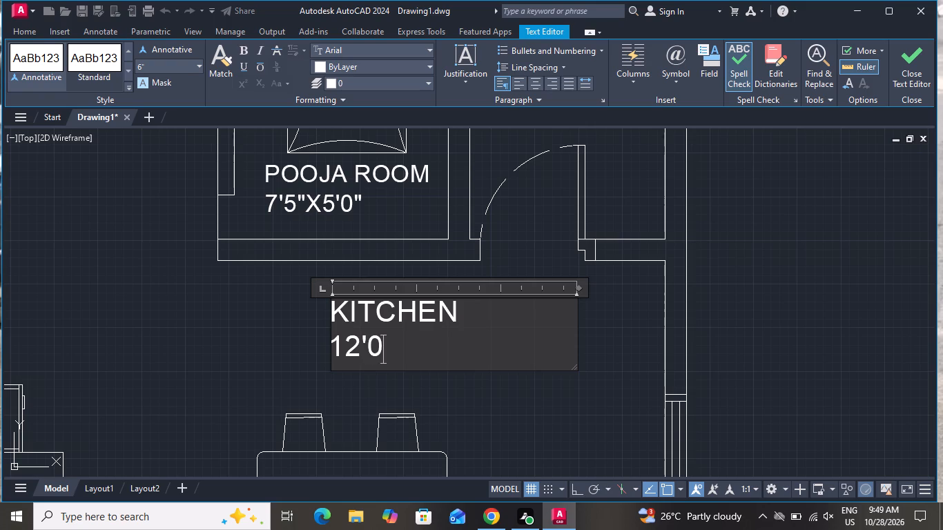
key("shift+quotedbl")
type("X17'1")
key("shift+quotedbl")
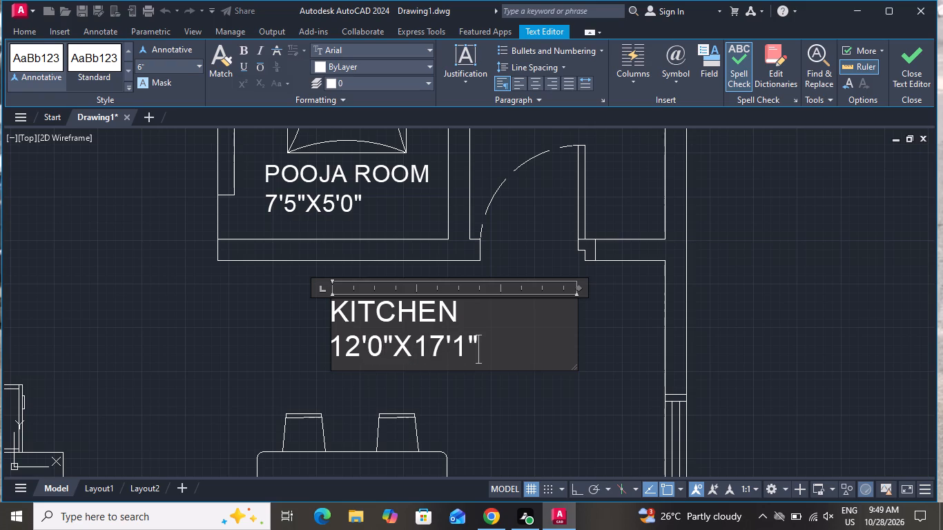
left_click(265, 337)
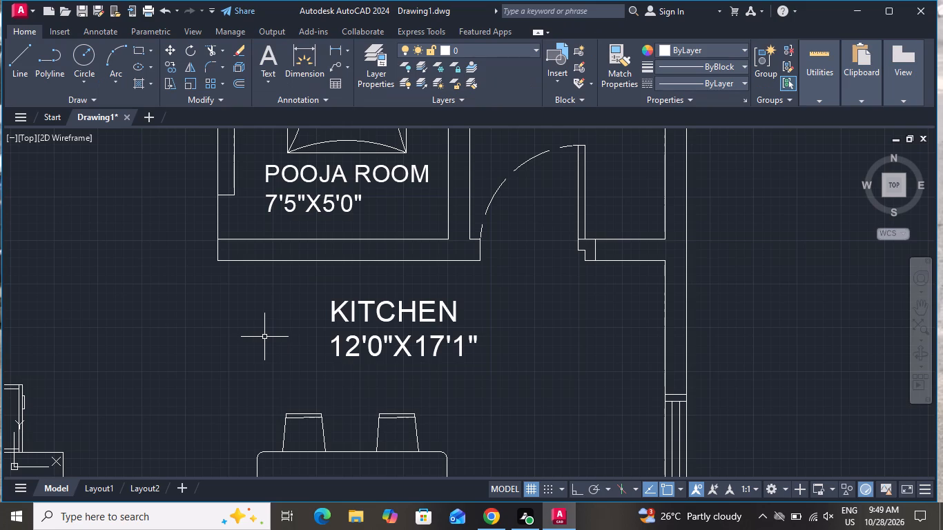
Move the KITCHEN label into the open floor between the double sink counter and the dining table.
left_click(350, 335)
left_click(170, 50)
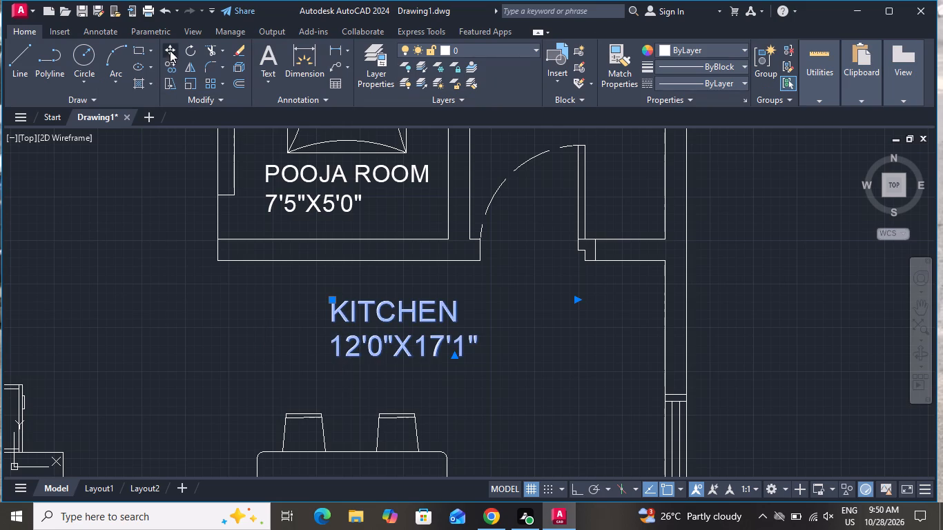
left_click(416, 344)
scroll(427, 324, "down", 3)
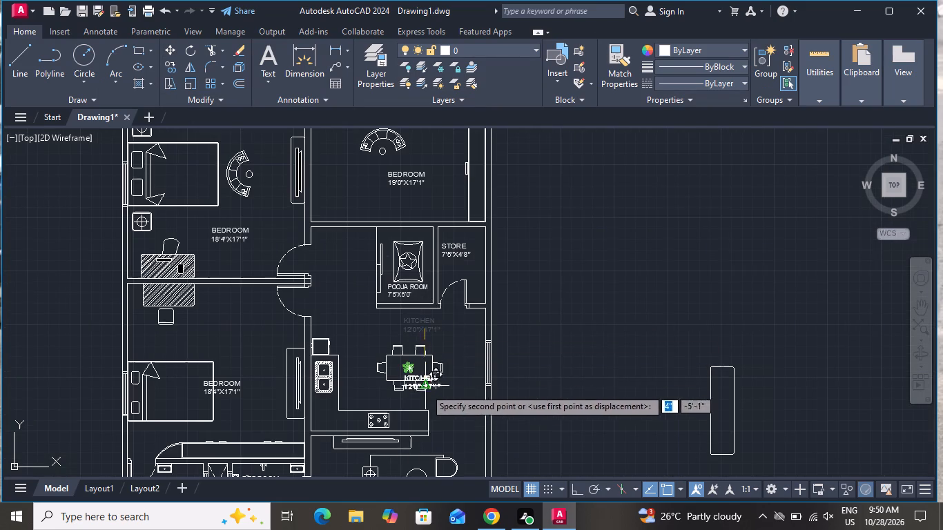
scroll(353, 401, "up", 4)
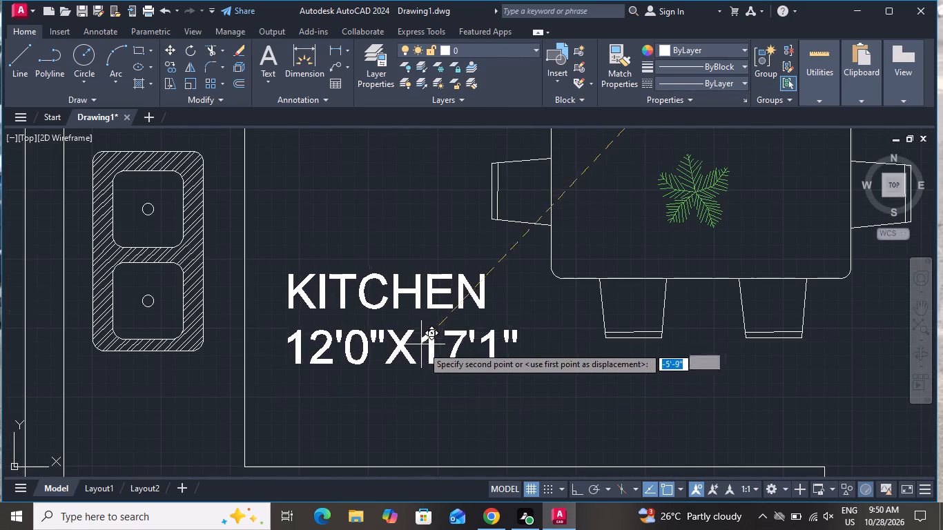
left_click(422, 347)
Replace the room name with LIVING ROOM in the label among the sofas and round tables.
scroll(424, 345, "down", 6)
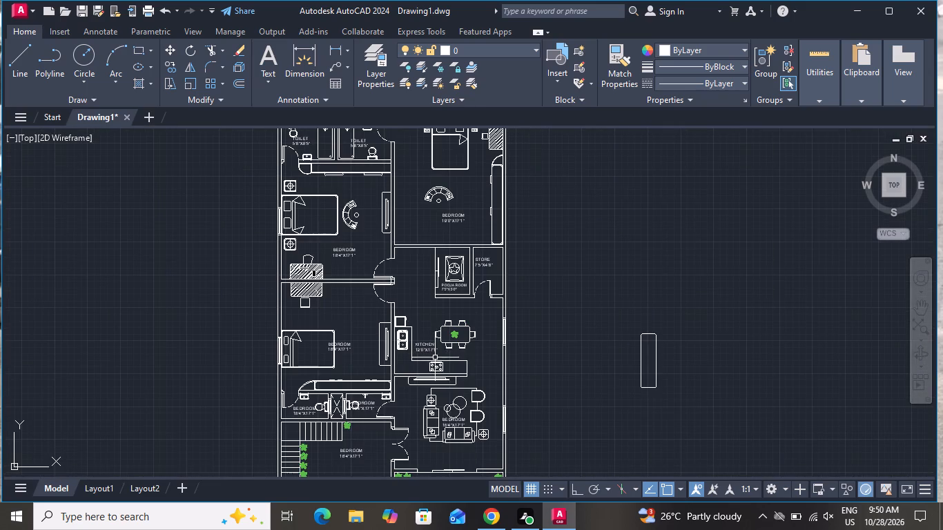
scroll(450, 433, "up", 4)
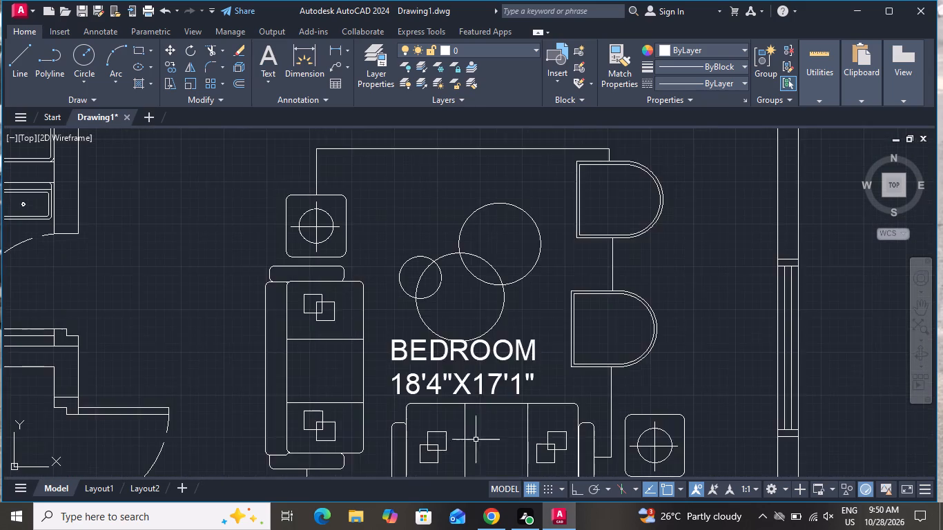
scroll(480, 442, "up", 3)
scroll(483, 426, "down", 2)
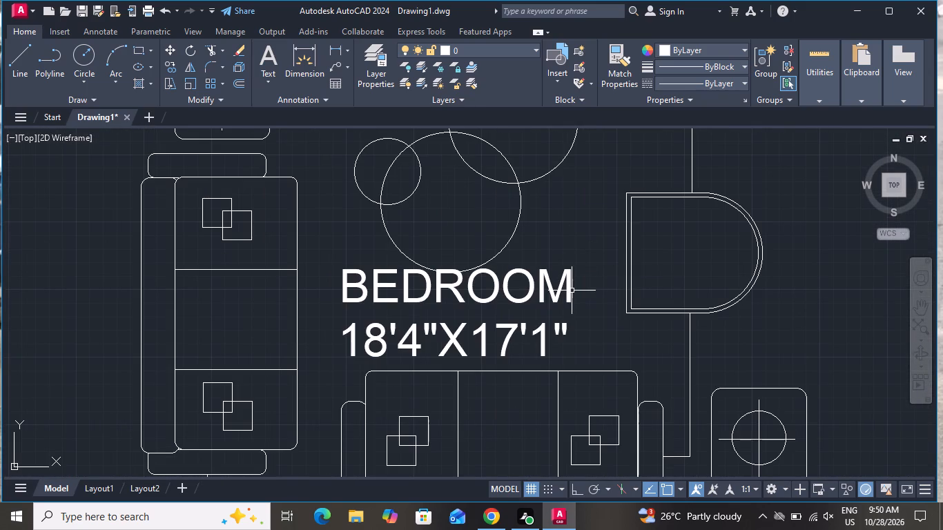
double_click(572, 291)
key("BackSpace")
key("BackSpace")
key("BackSpace")
key("BackSpace")
key("BackSpace")
key("BackSpace")
key("BackSpace")
key("BackSpace")
key("BackSpace")
key("BackSpace")
key("BackSpace")
key("BackSpace")
key("BackSpace")
key("BackSpace")
key("BackSpace")
key("BackSpace")
key("BackSpace")
key("BackSpace")
key("BackSpace")
key("BackSpace")
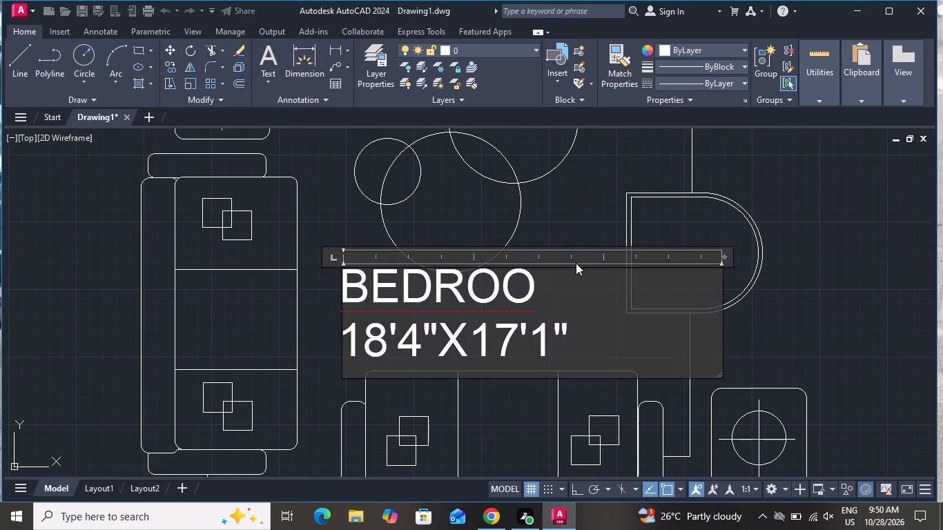
type("LIVING")
key("space")
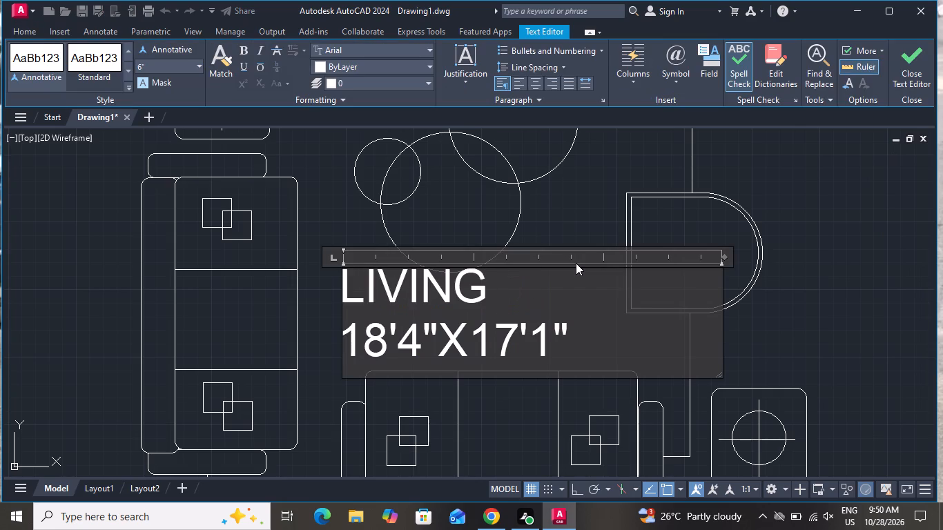
type("ROOM")
Change the dimensions line of the LIVING ROOM label to 15'6"X17'1" and finish editing the text.
left_click(602, 354)
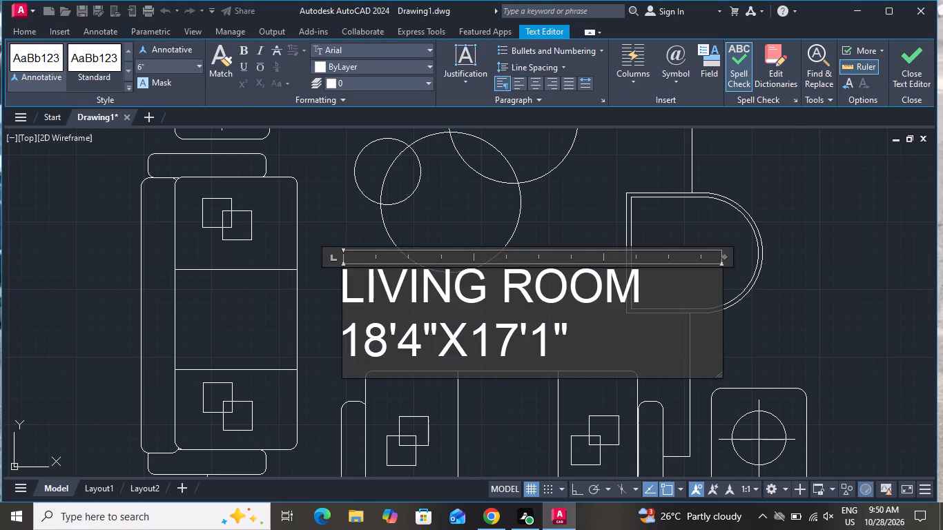
key("BackSpace")
key("BackSpace")
key("BackSpace")
key("BackSpace")
key("BackSpace")
key("BackSpace")
key("BackSpace")
key("BackSpace")
key("BackSpace")
key("BackSpace")
key("BackSpace")
key("BackSpace")
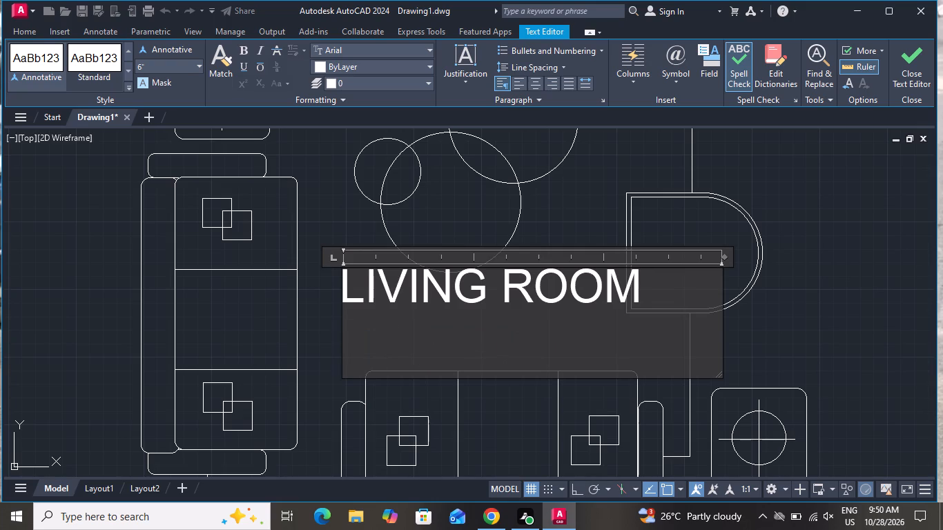
type("15'6\"")
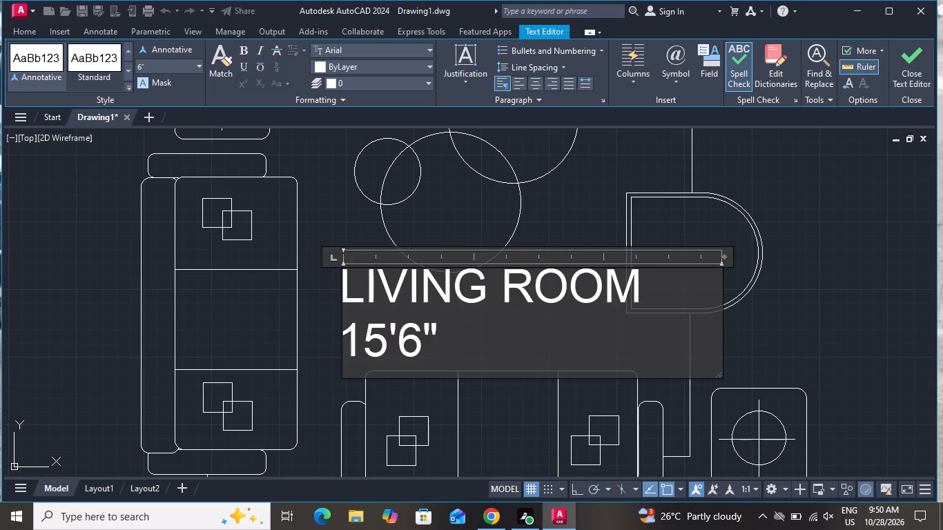
key("x")
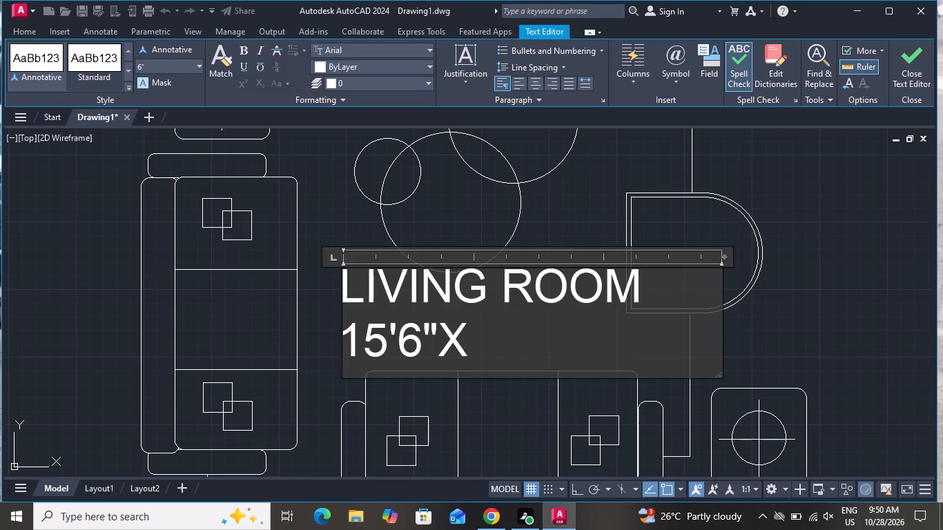
type("17'1")
key("shift+quotedbl")
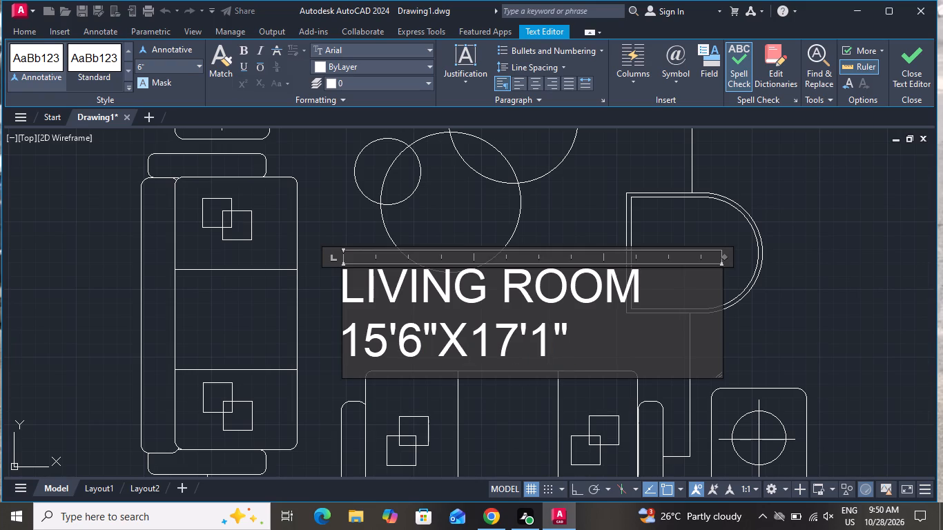
left_click(806, 291)
Replace the room name with TOILET in the label right of the crossed shaft, above the staircase.
scroll(797, 300, "down", 1)
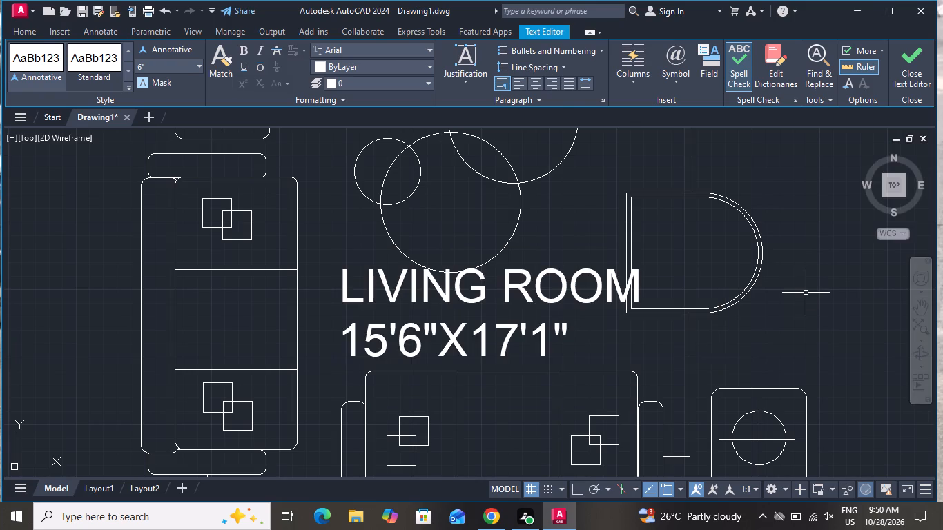
scroll(797, 300, "down", 1)
scroll(628, 357, "down", 2)
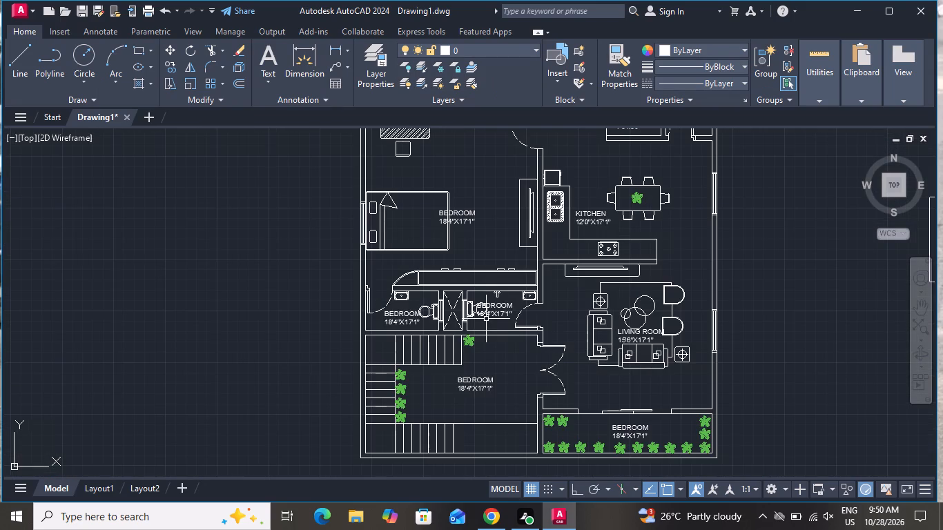
scroll(500, 306, "up", 2)
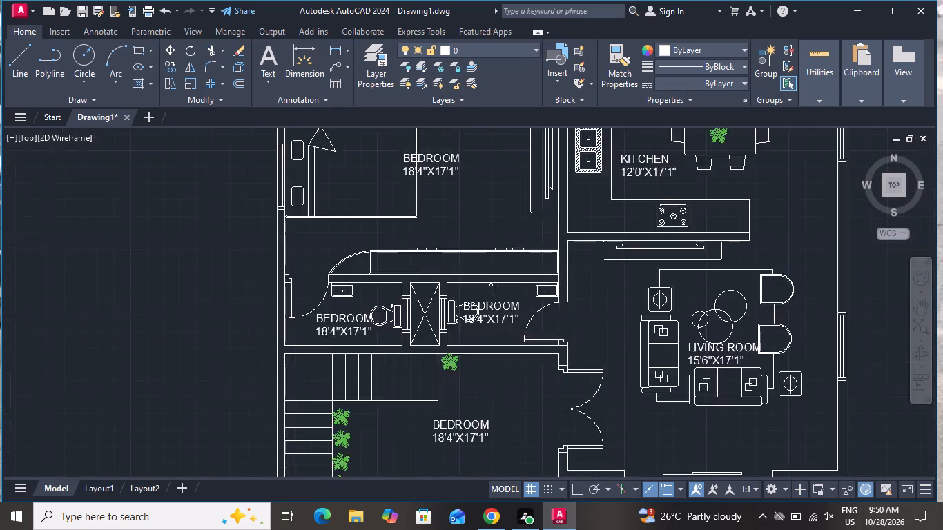
scroll(500, 306, "up", 1)
double_click(547, 300)
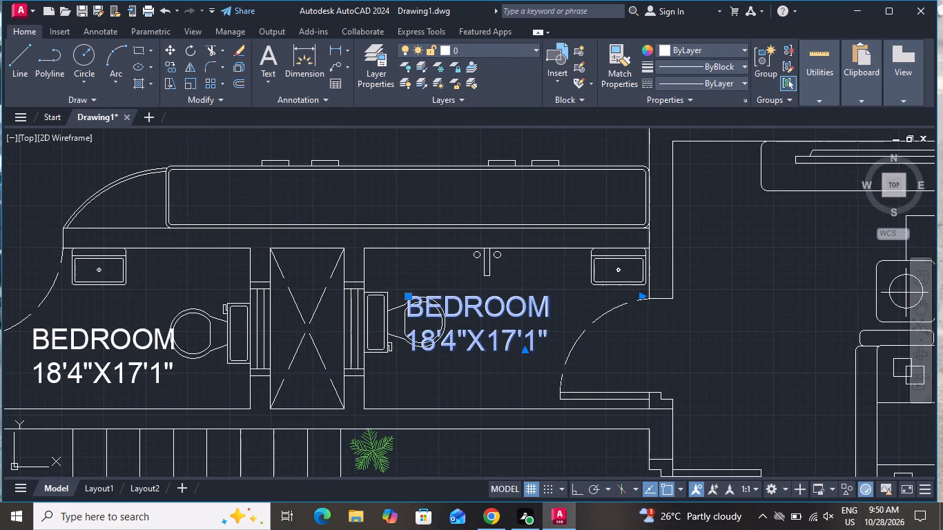
key("BackSpace")
key("BackSpace")
key("BackSpace")
key("BackSpace")
key("BackSpace")
key("BackSpace")
key("BackSpace")
key("BackSpace")
key("BackSpace")
key("BackSpace")
key("BackSpace")
key("BackSpace")
key("BackSpace")
key("BackSpace")
type("TOIL")
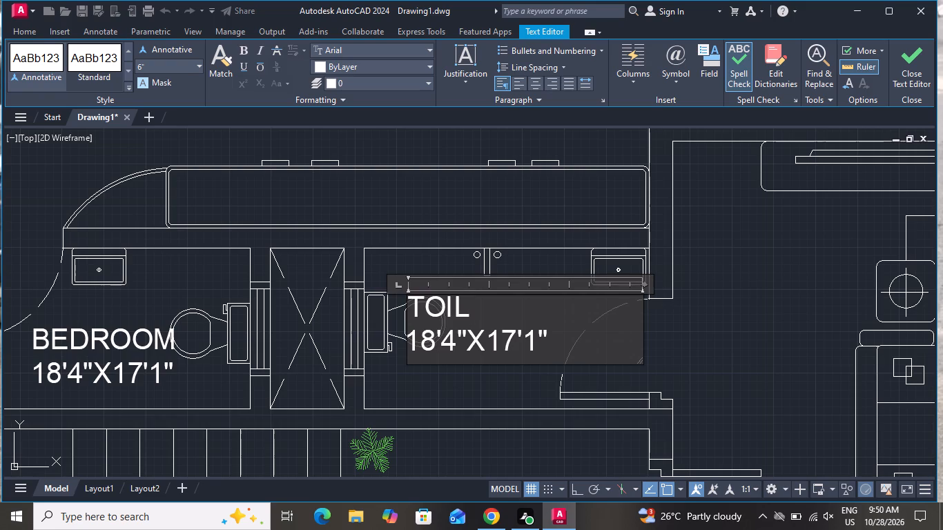
type("ET")
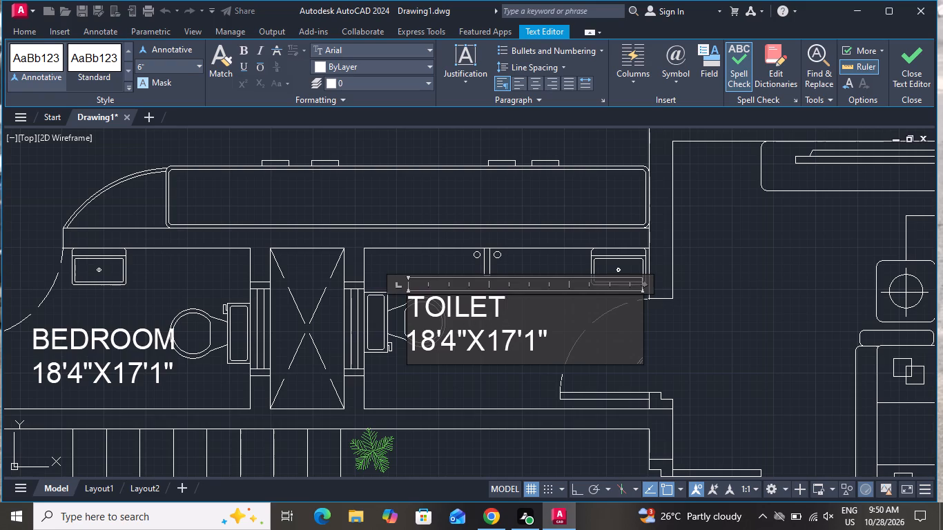
Change the dimensions line to 4'0"X7'1" in the TOILET label right of the crossed shaft, keeping the room name.
left_click(574, 336)
key("BackSpace")
key("BackSpace")
key("BackSpace")
key("BackSpace")
key("BackSpace")
key("BackSpace")
key("BackSpace")
key("BackSpace")
key("BackSpace")
key("BackSpace")
key("BackSpace")
key("BackSpace")
key("BackSpace")
key("BackSpace")
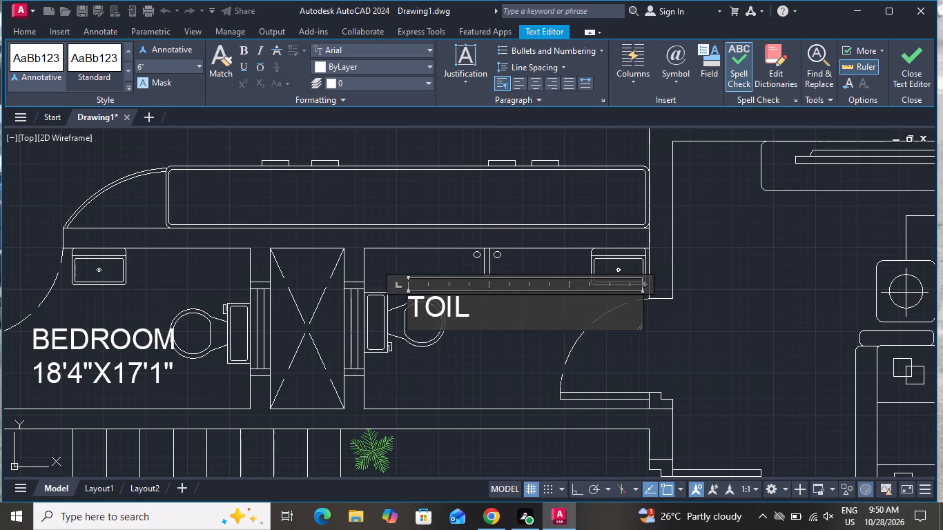
type("ET")
key("Return")
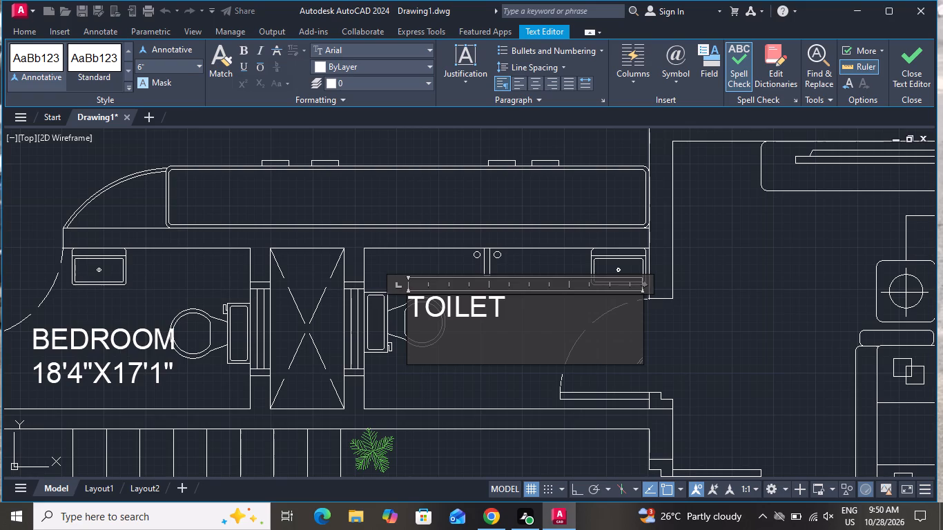
key("4")
key("apostrophe")
key("0")
key("shift+quotedbl")
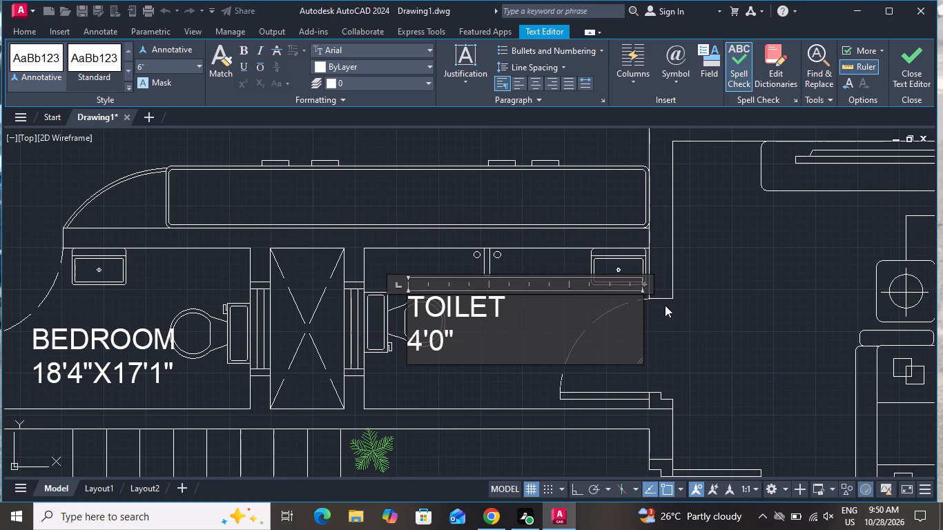
key("x")
type("7'1")
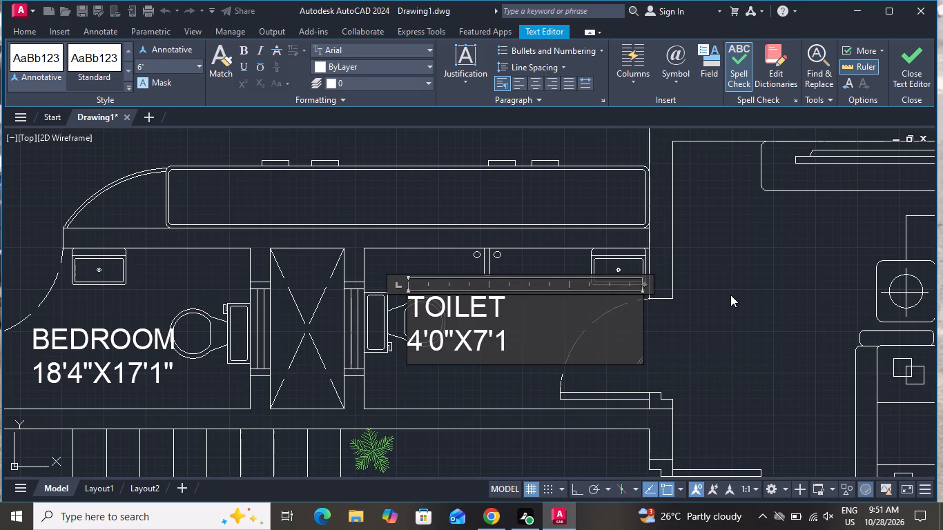
key("shift+quotedbl")
Replace the room name with TOILET in the BEDROOM label left of the crossed shaft.
scroll(632, 268, "down", 2)
scroll(445, 291, "up", 3)
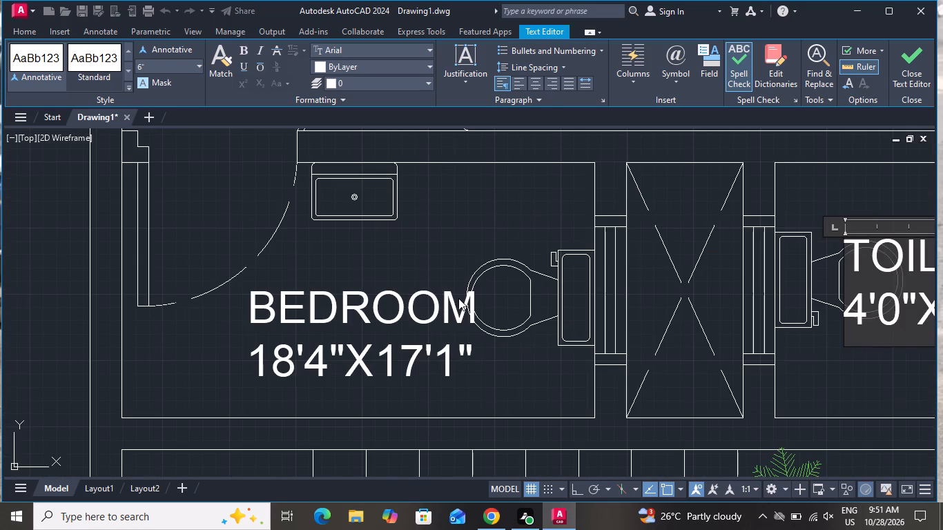
double_click(456, 307)
left_click(454, 308)
double_click(454, 308)
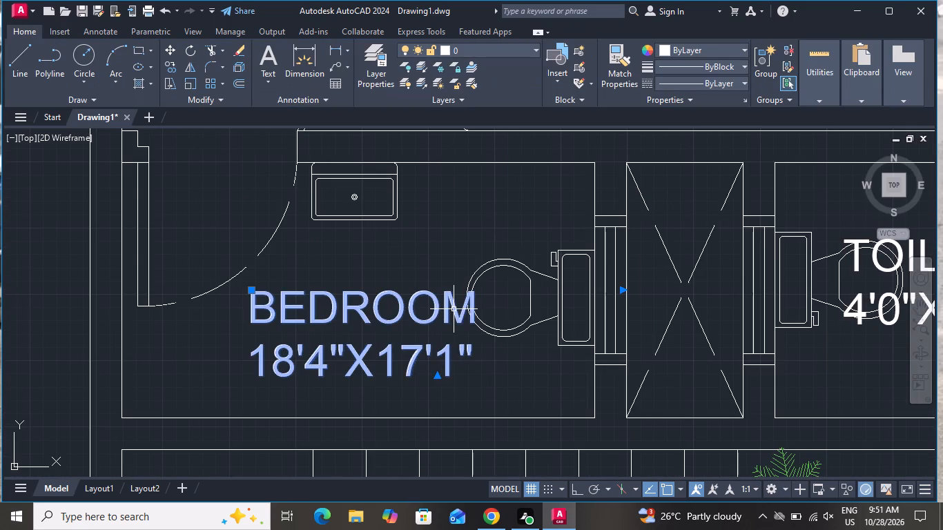
double_click(471, 311)
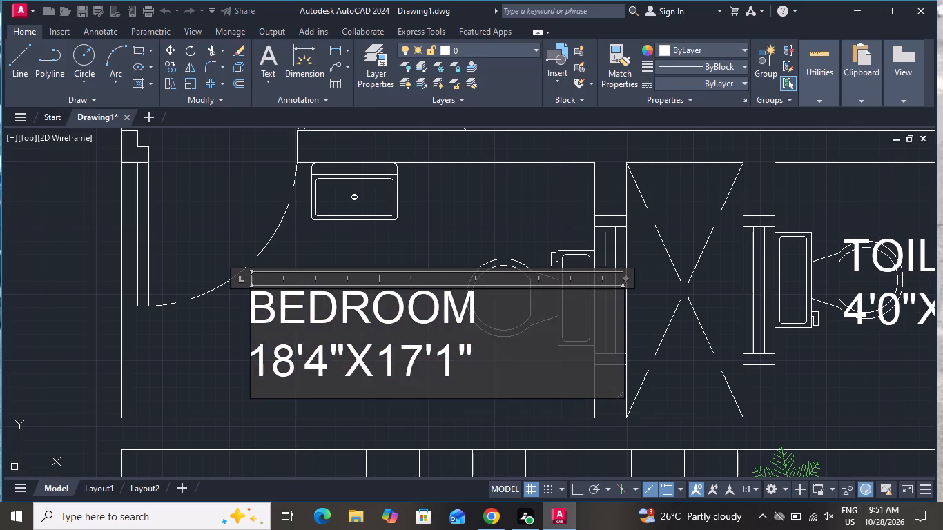
key("BackSpace")
key("BackSpace")
key("BackSpace")
key("BackSpace")
key("BackSpace")
key("BackSpace")
key("BackSpace")
key("BackSpace")
key("BackSpace")
key("BackSpace")
key("BackSpace")
key("BackSpace")
key("BackSpace")
key("BackSpace")
key("BackSpace")
key("BackSpace")
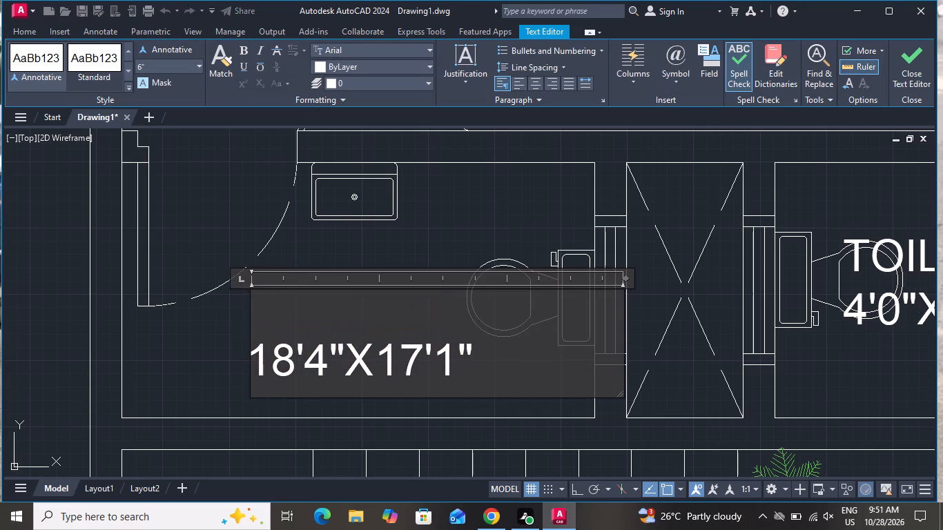
type("TOILET")
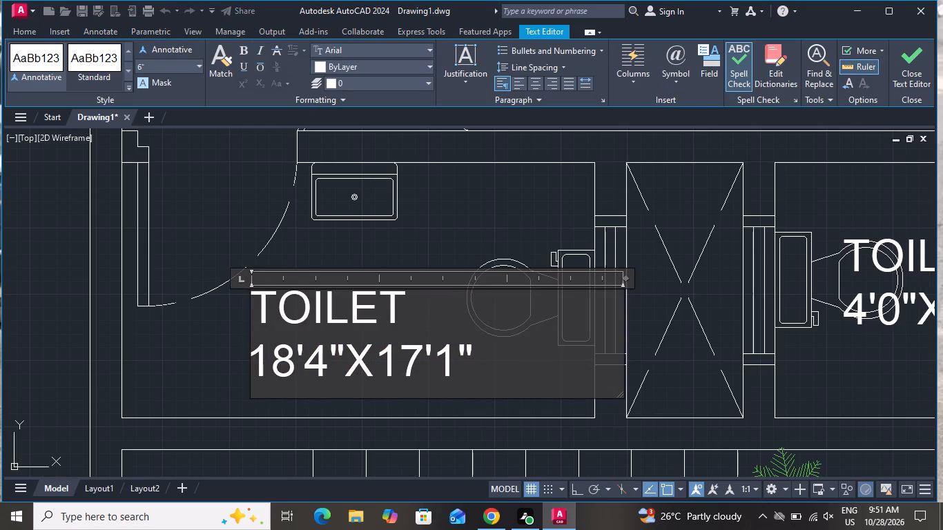
Change the dimensions line of the TOILET label left of the shaft to 4'0"X7'5" and finish editing the text.
left_click(507, 361)
key("BackSpace")
key("BackSpace")
key("BackSpace")
key("BackSpace")
key("BackSpace")
key("BackSpace")
key("BackSpace")
key("BackSpace")
key("BackSpace")
key("BackSpace")
key("BackSpace")
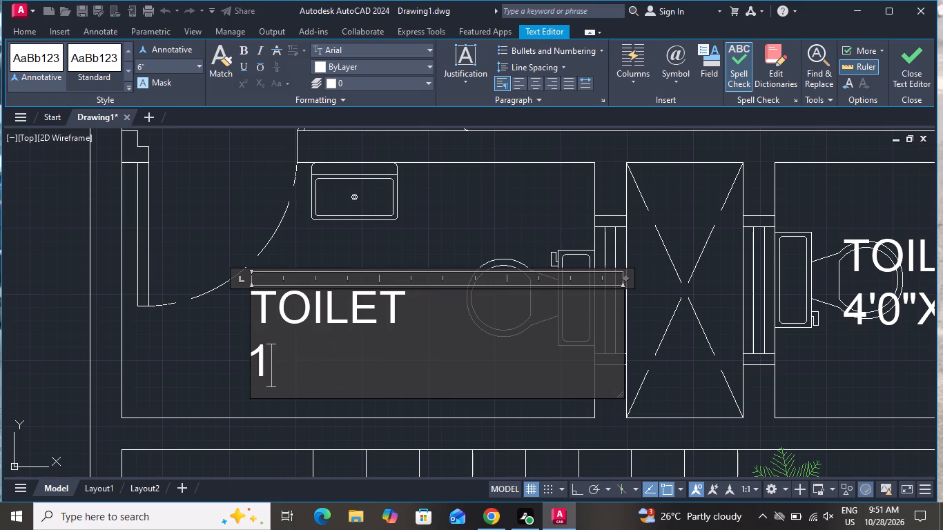
key("BackSpace")
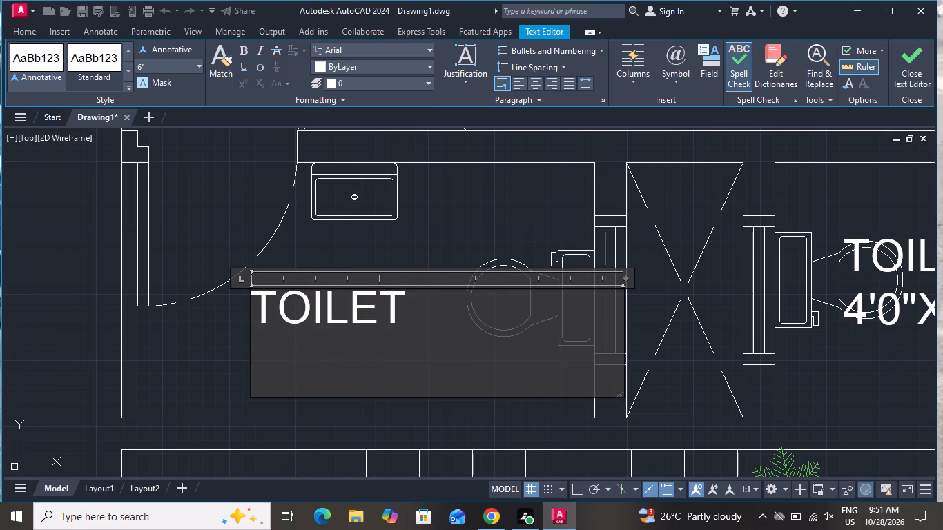
type("4'0\"X")
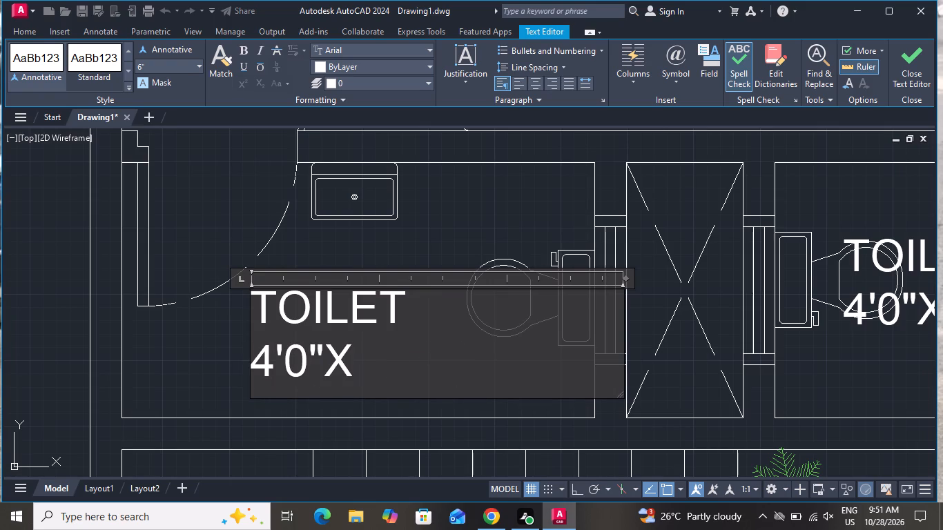
type("7'")
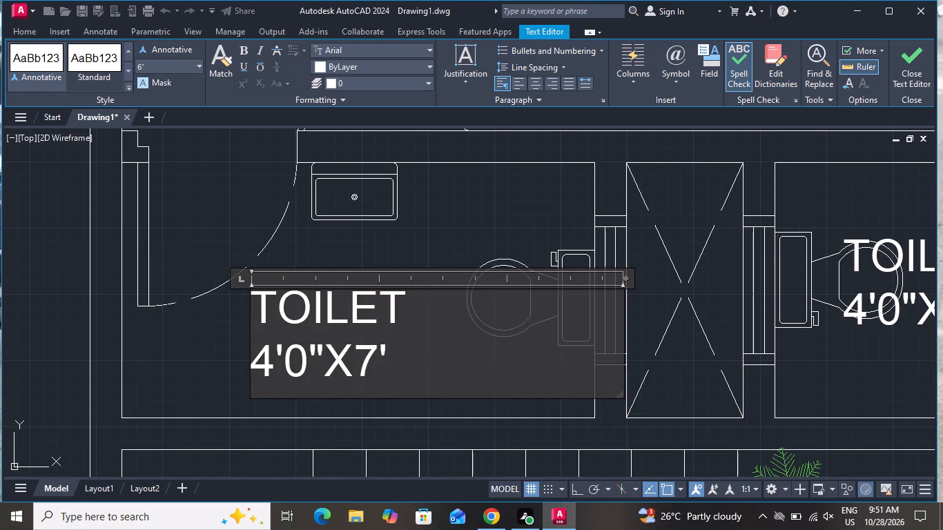
key("5")
key("shift+quotedbl")
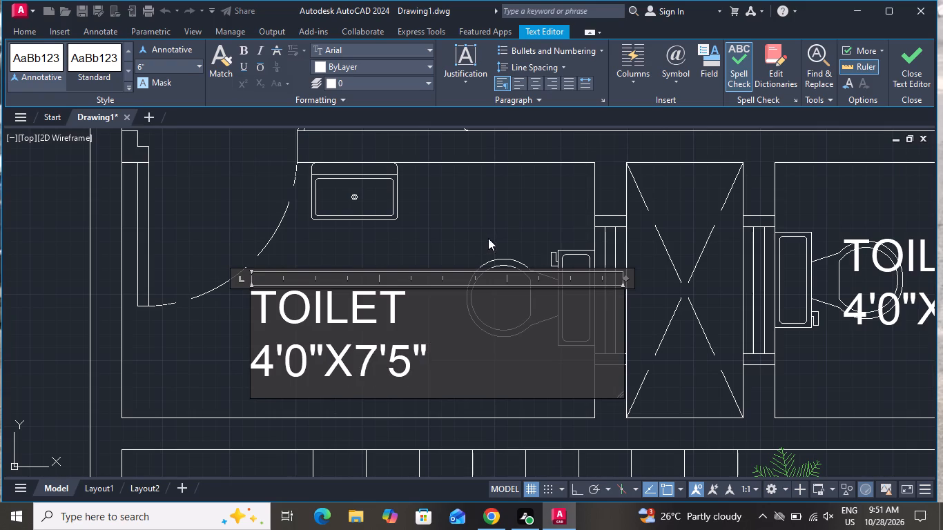
left_click(487, 228)
Replace the room name with PORCH in the BEDROOM label in the open area beside the staircase.
scroll(492, 220, "down", 6)
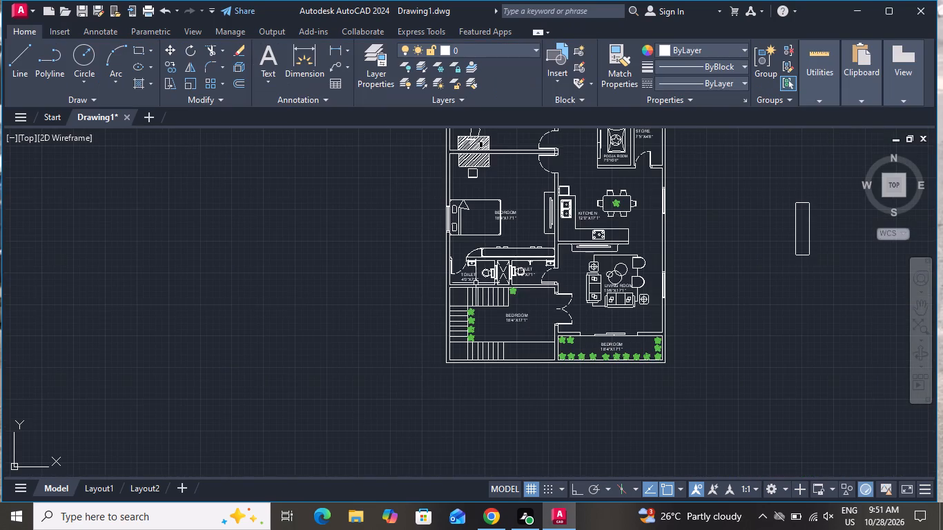
scroll(517, 323, "up", 3)
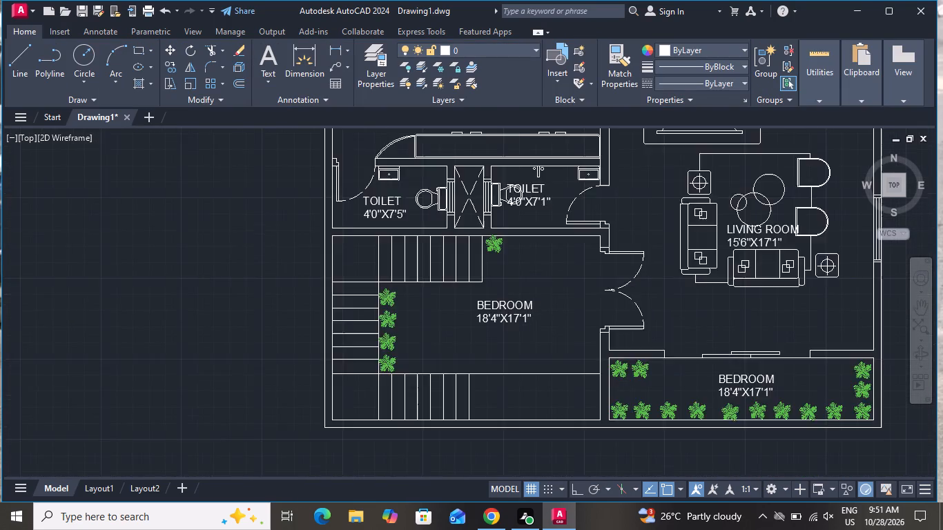
double_click(529, 296)
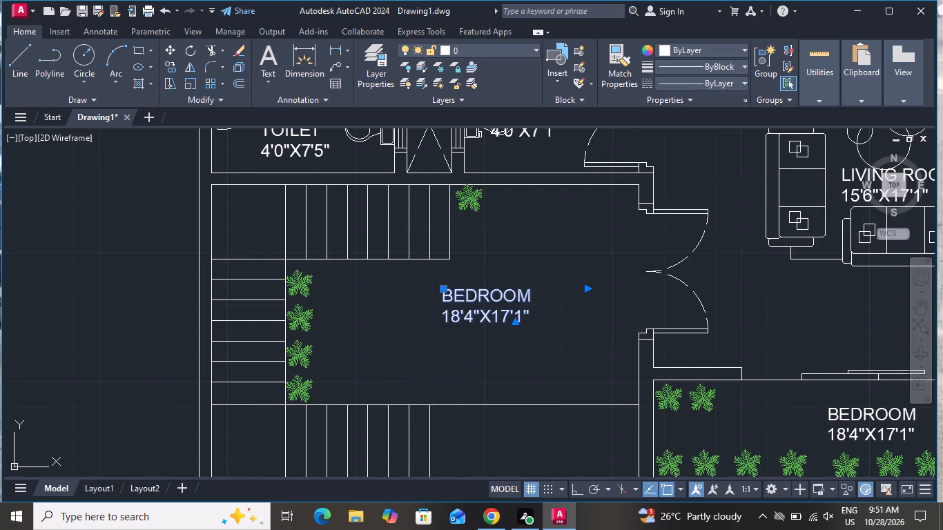
double_click(529, 297)
key("BackSpace")
key("BackSpace")
key("BackSpace")
key("BackSpace")
key("BackSpace")
key("BackSpace")
key("BackSpace")
key("BackSpace")
key("BackSpace")
key("BackSpace")
key("BackSpace")
key("BackSpace")
key("BackSpace")
key("BackSpace")
key("BackSpace")
key("BackSpace")
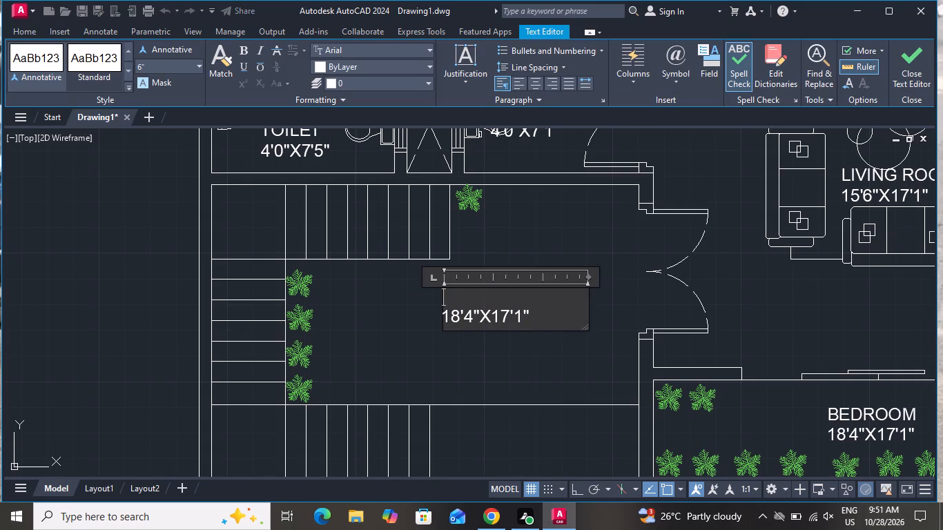
type("PORCH")
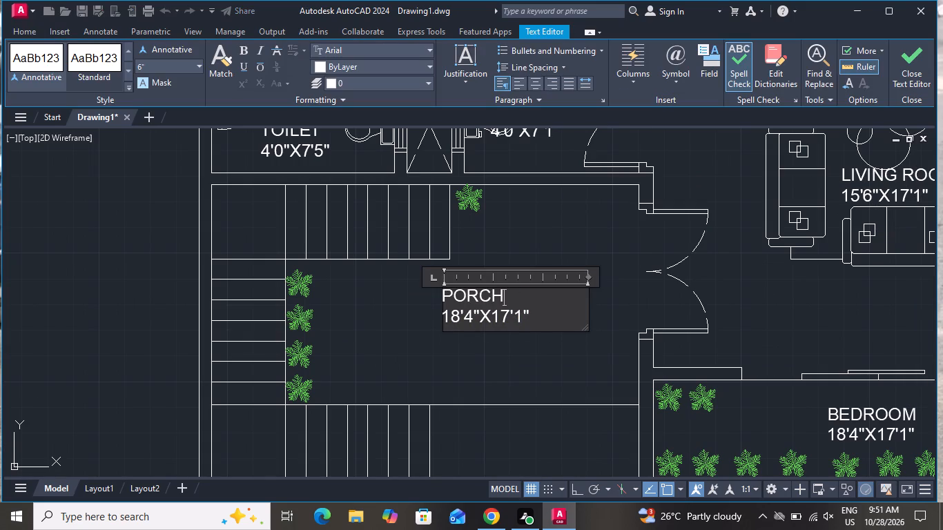
Change the dimensions line of the PORCH label to 11'11"X8'7" and finish editing the text.
left_click(558, 323)
key("BackSpace")
key("BackSpace")
key("BackSpace")
key("BackSpace")
key("BackSpace")
key("BackSpace")
key("BackSpace")
key("BackSpace")
key("BackSpace")
key("BackSpace")
key("BackSpace")
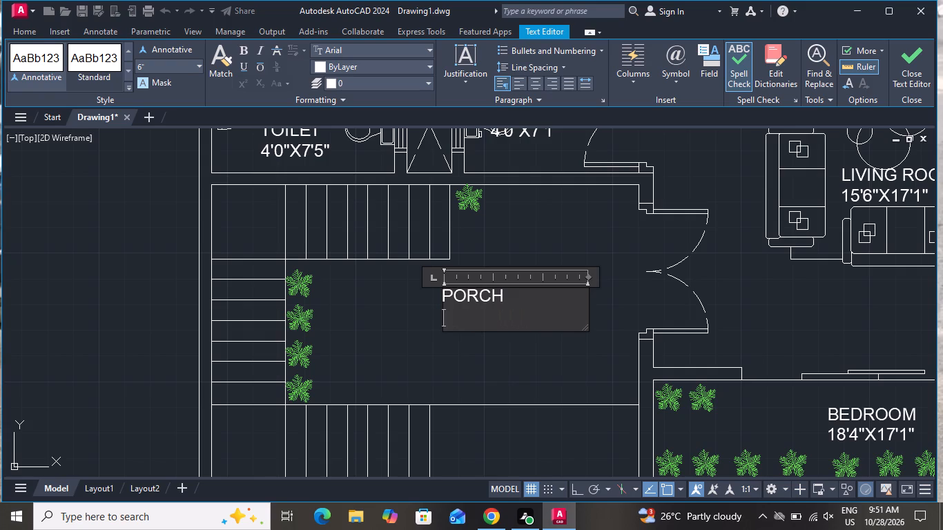
type("11'11")
key("shift+quotedbl")
key("x")
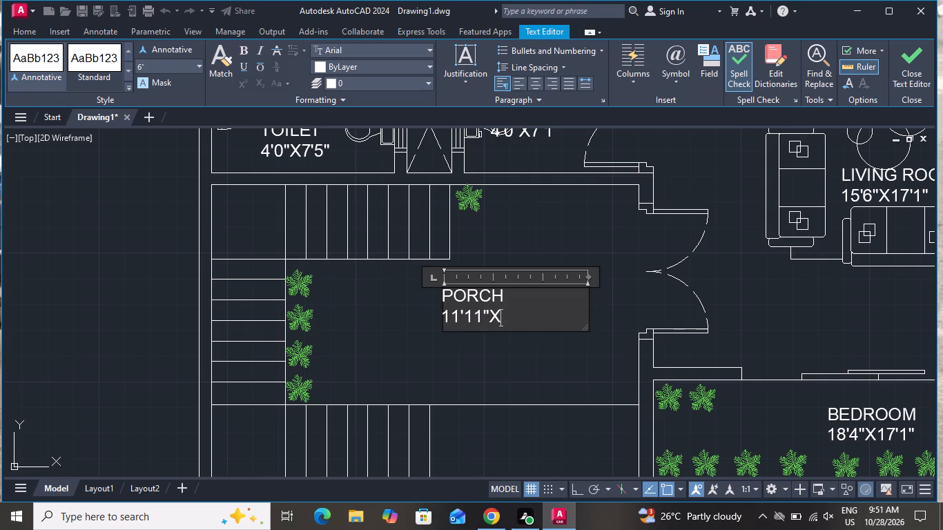
type("8'7")
key("shift+quotedbl")
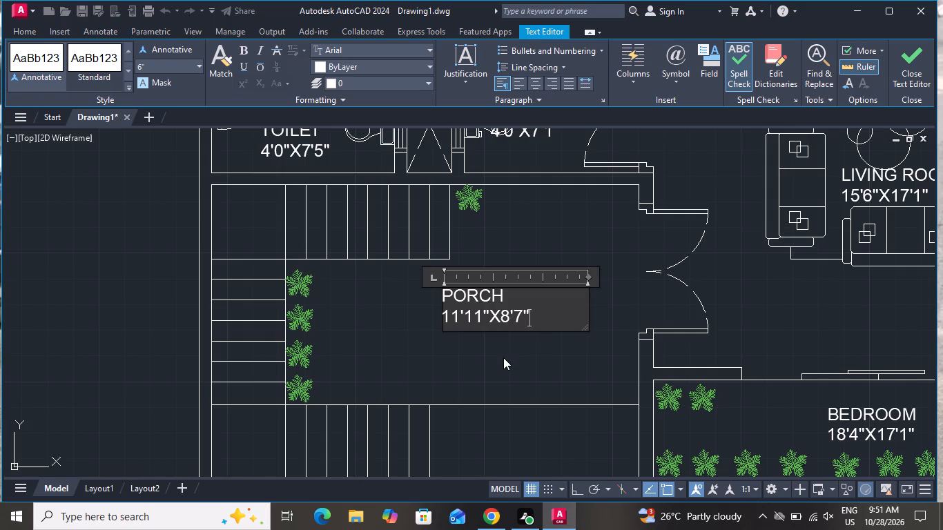
left_click(504, 364)
Replace the room name with PATIO in the BEDROOM label inside the planted strip below the living room.
scroll(494, 373, "down", 1)
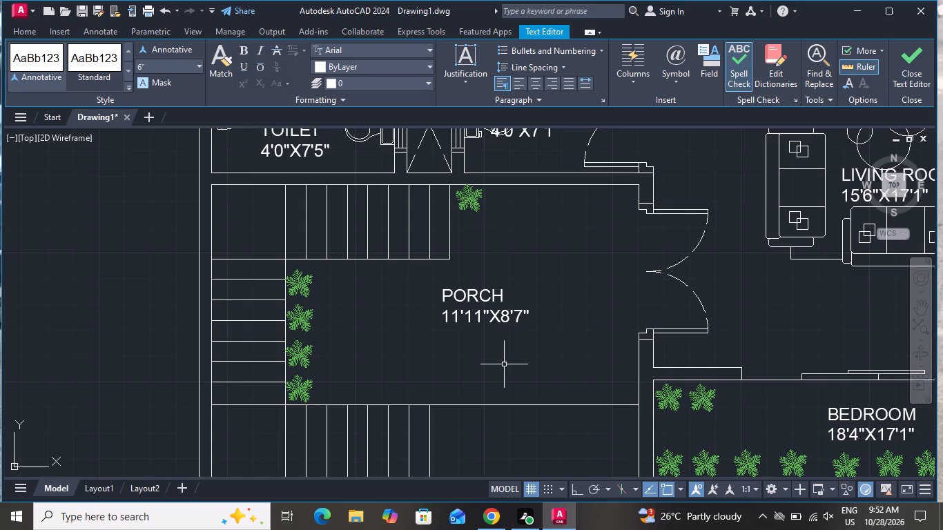
scroll(489, 377, "down", 2)
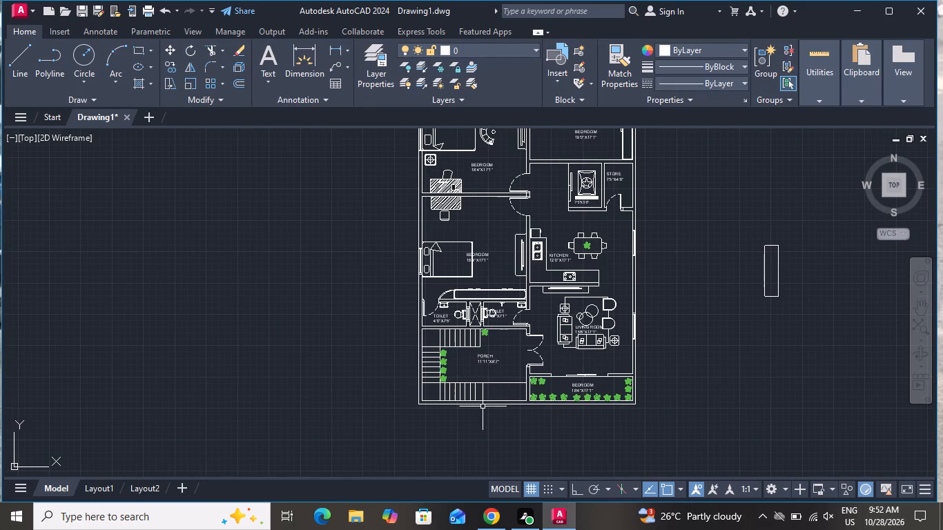
scroll(591, 390, "up", 4)
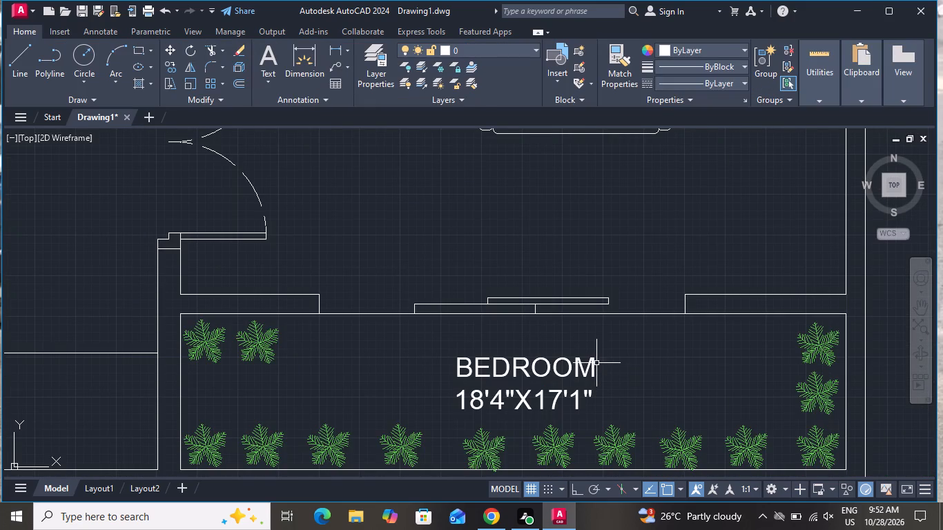
double_click(598, 361)
scroll(600, 357, "up", 2)
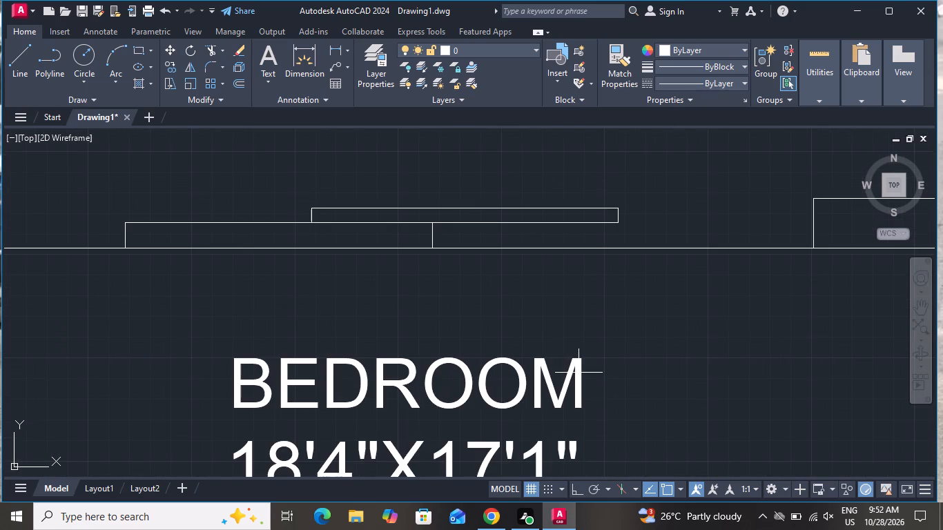
double_click(579, 373)
left_click(570, 390)
scroll(570, 391, "down", 3)
double_click(567, 393)
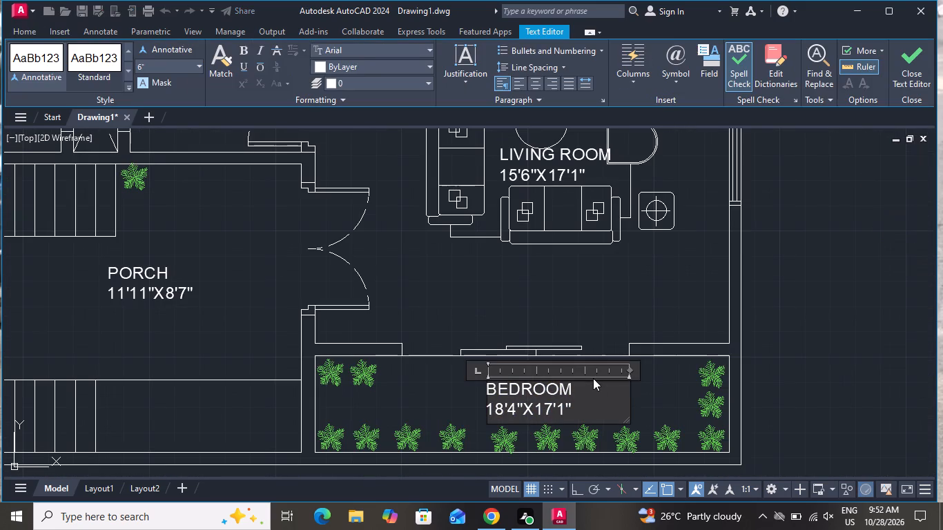
key("BackSpace")
key("BackSpace")
key("BackSpace")
key("BackSpace")
key("BackSpace")
key("BackSpace")
key("BackSpace")
key("BackSpace")
key("BackSpace")
key("BackSpace")
key("BackSpace")
key("BackSpace")
key("BackSpace")
key("BackSpace")
key("BackSpace")
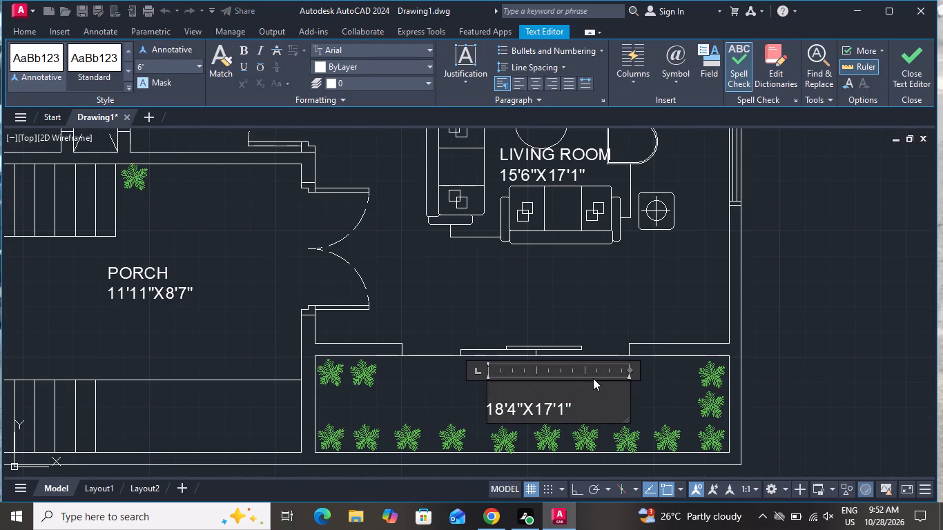
key("p")
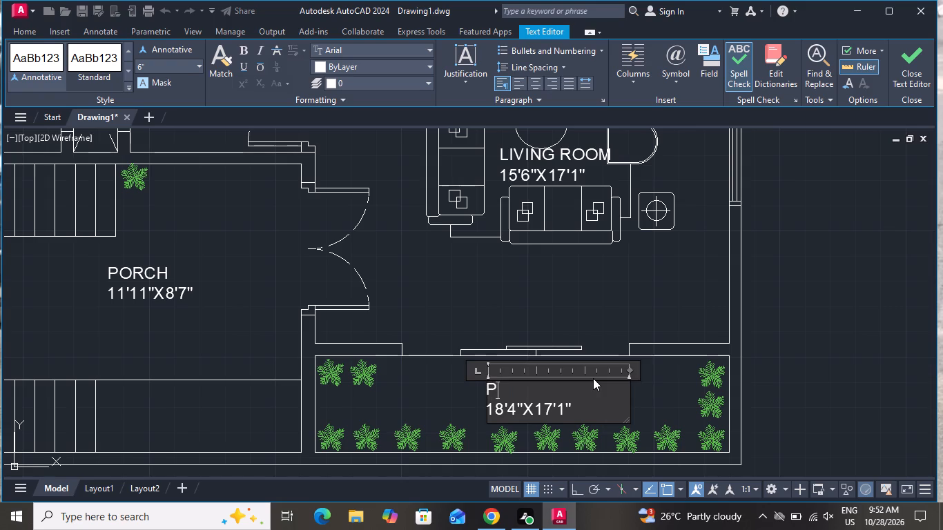
key("a")
type("TIO")
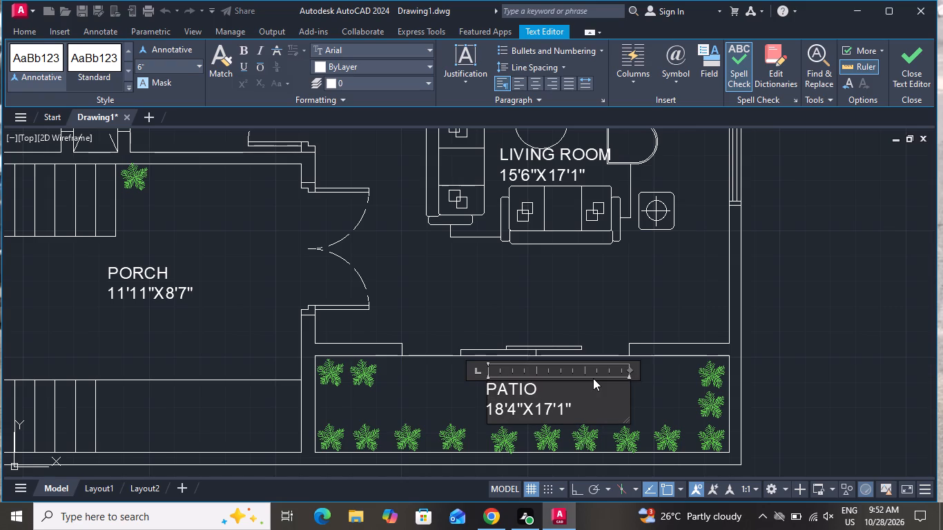
Change the dimensions line of the PATIO label to 4'0"X7'10" and finish editing the text.
left_click(596, 416)
key("BackSpace")
key("BackSpace")
key("BackSpace")
key("BackSpace")
key("BackSpace")
key("BackSpace")
key("BackSpace")
key("BackSpace")
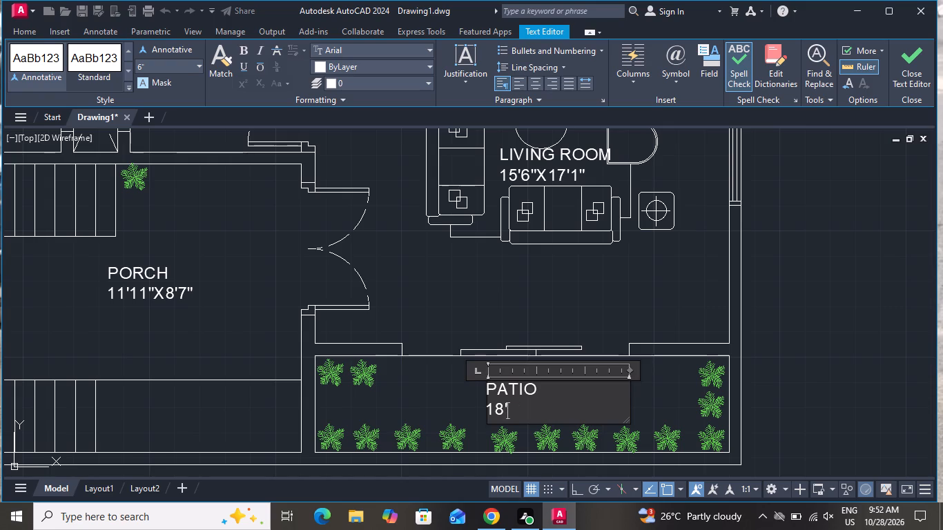
key("BackSpace")
key("BackSpace")
key("BackSpace")
type("4'9")
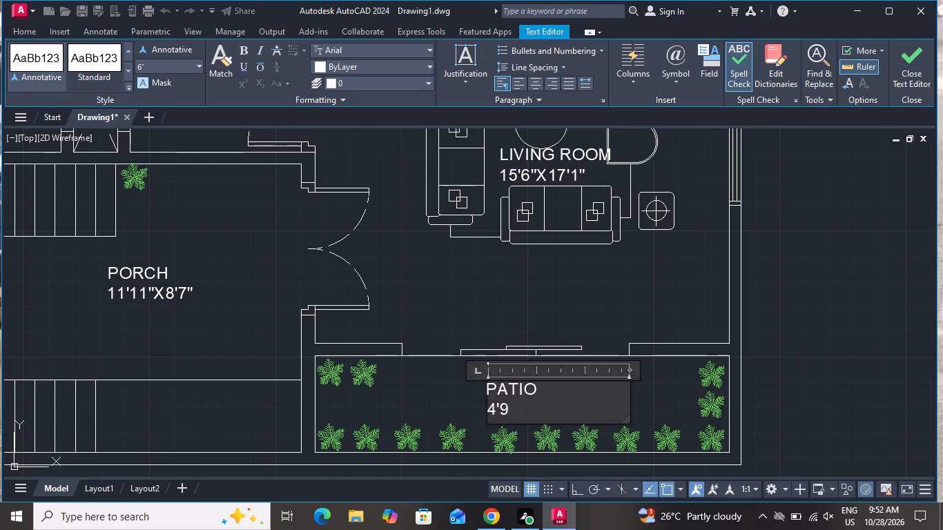
key("BackSpace")
type("0\"X")
type("7'10")
key("shift+quotedbl")
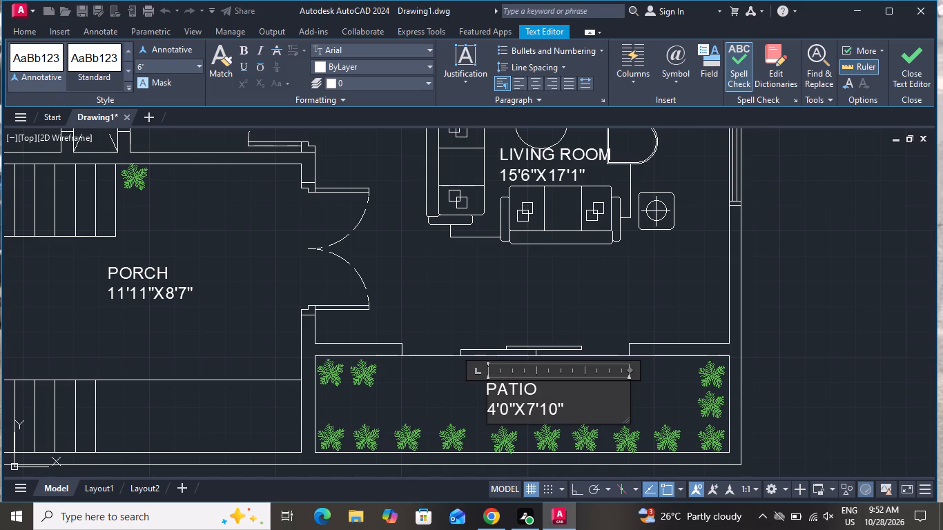
left_click(440, 261)
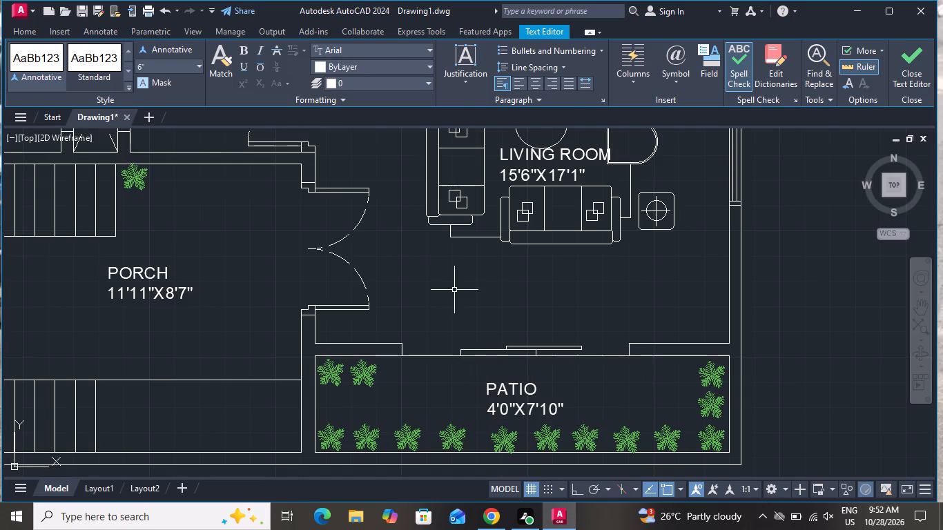
Start a solid hatch and fill the upper walls around the toilets, bedrooms, pooja room and store, including the partition between the two 18'4"X17'1" bedrooms.
scroll(469, 322, "down", 4)
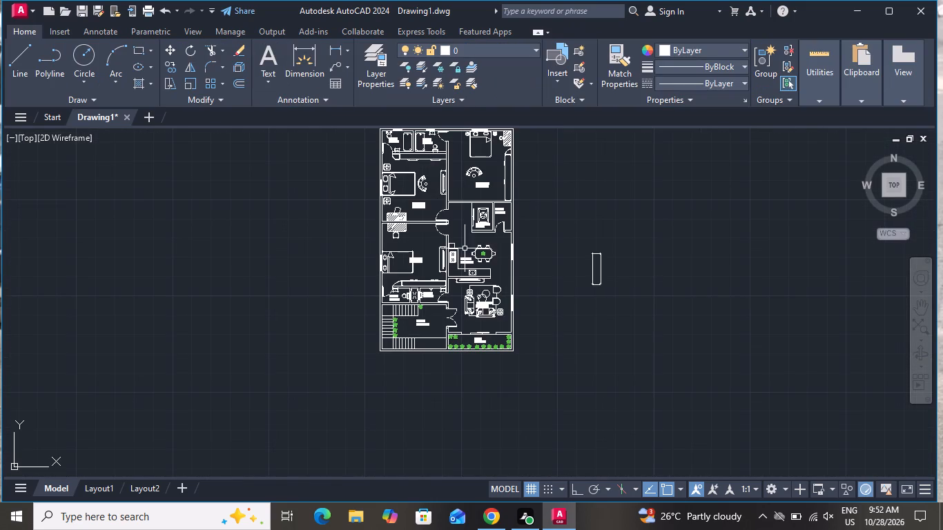
scroll(512, 191, "up", 3)
scroll(489, 232, "down", 2)
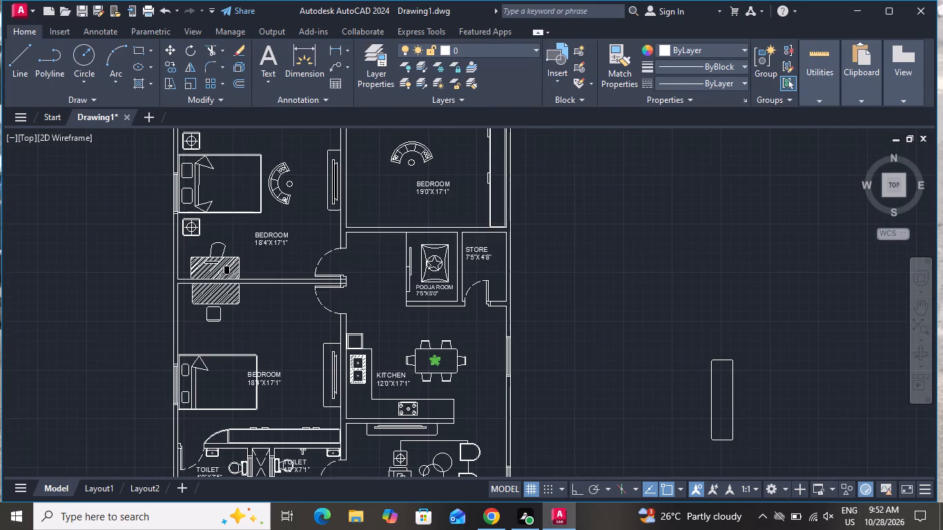
scroll(476, 181, "down", 1)
scroll(440, 140, "up", 2)
scroll(436, 165, "down", 1)
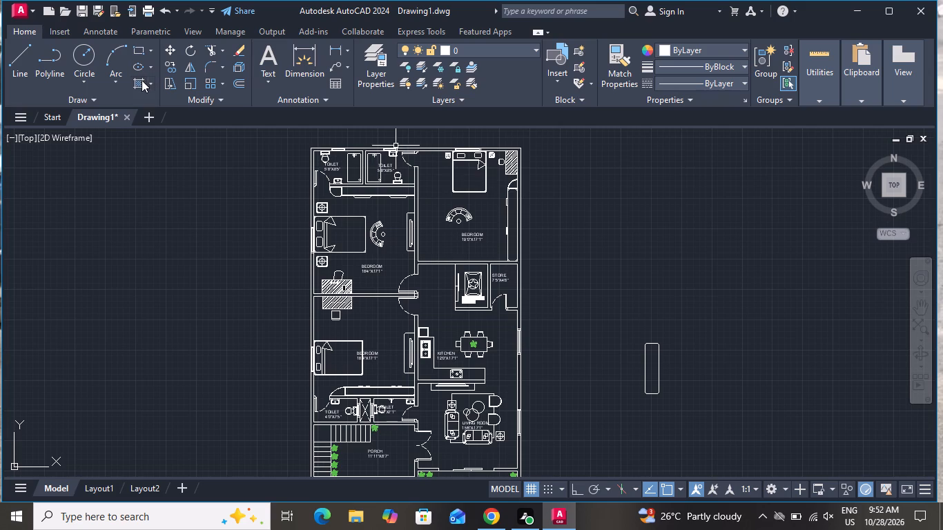
left_click(142, 80)
left_click(139, 66)
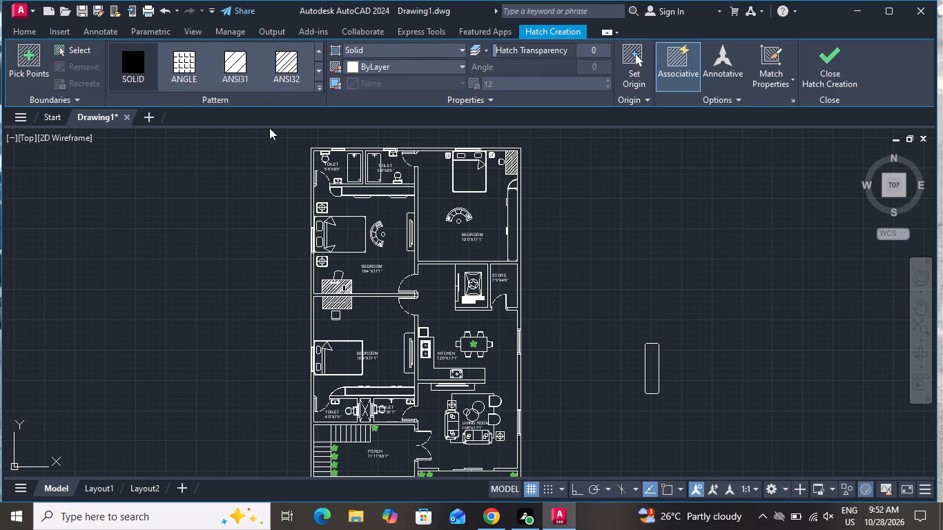
scroll(328, 144, "up", 3)
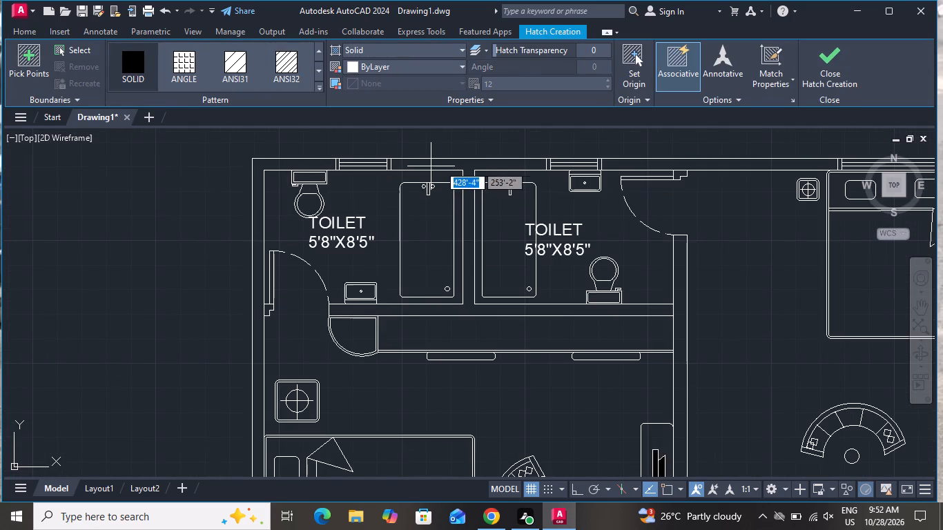
left_click(447, 166)
left_click(291, 163)
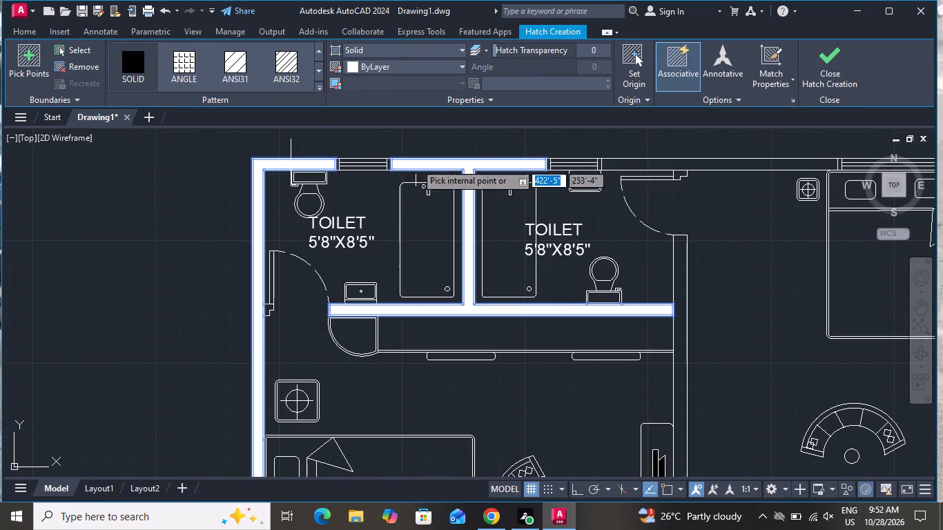
left_click(688, 162)
scroll(595, 153, "down", 2)
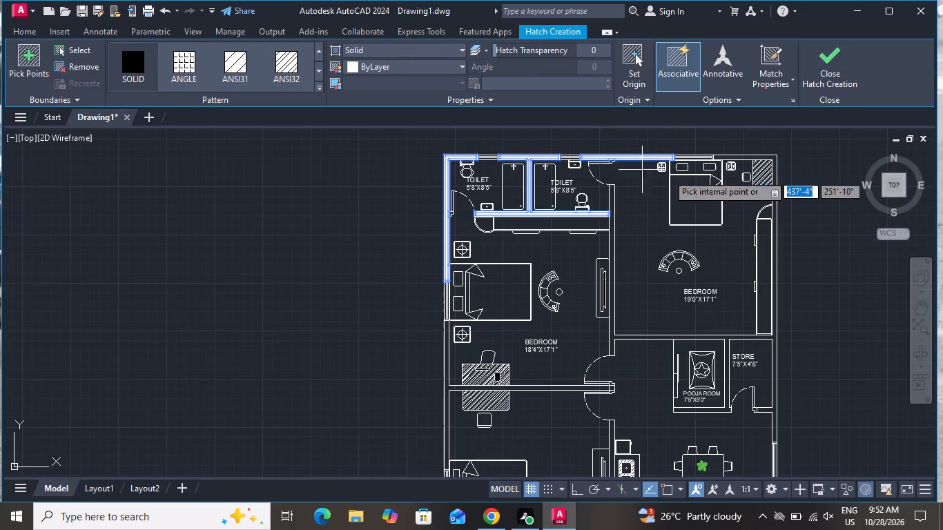
left_click(735, 155)
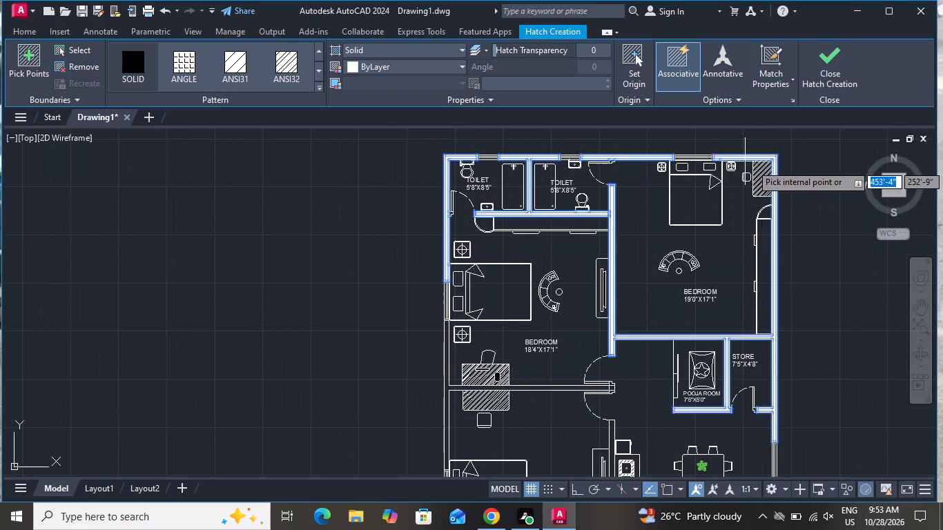
left_click(445, 346)
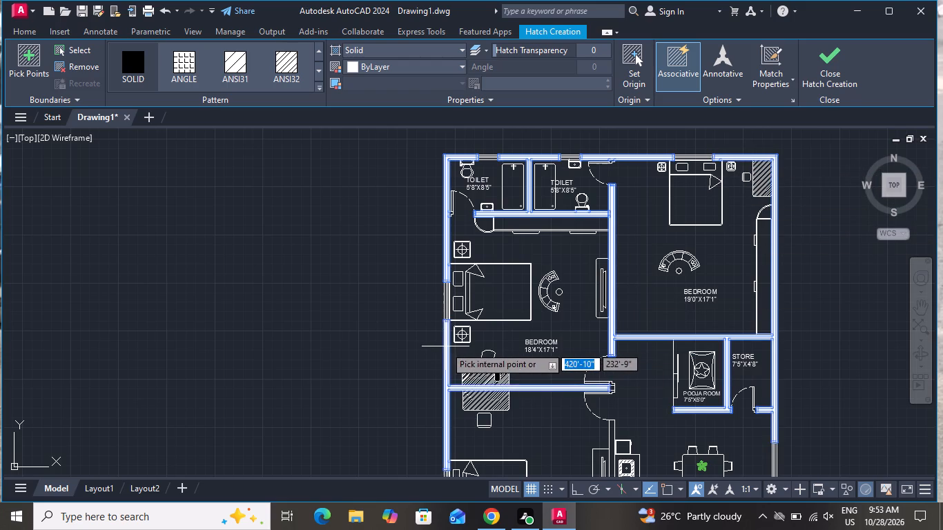
Add the lower walls around the porch, patio and living room to the solid hatch, plus the outer wall piece between the kitchen and living room windows.
scroll(449, 342, "down", 2)
scroll(446, 415, "up", 4)
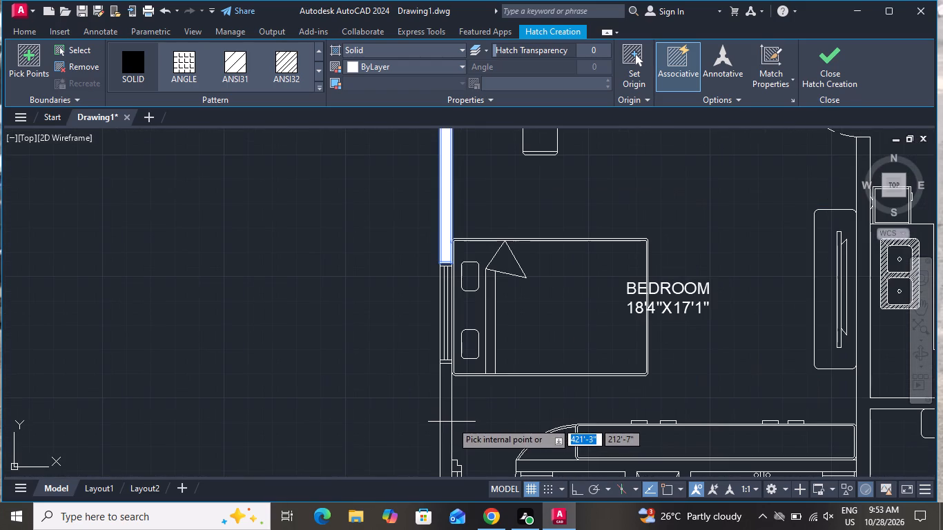
left_click(451, 422)
scroll(449, 409, "down", 3)
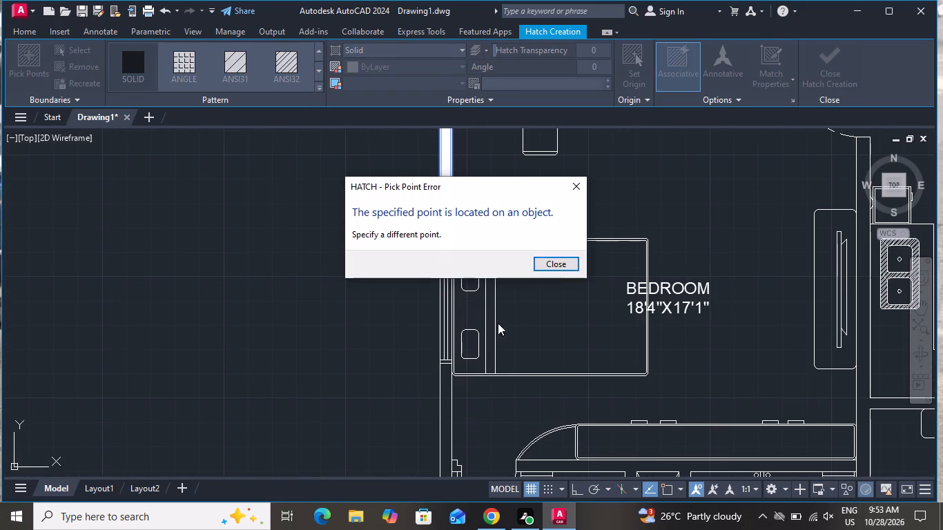
left_click(577, 188)
scroll(541, 212, "down", 3)
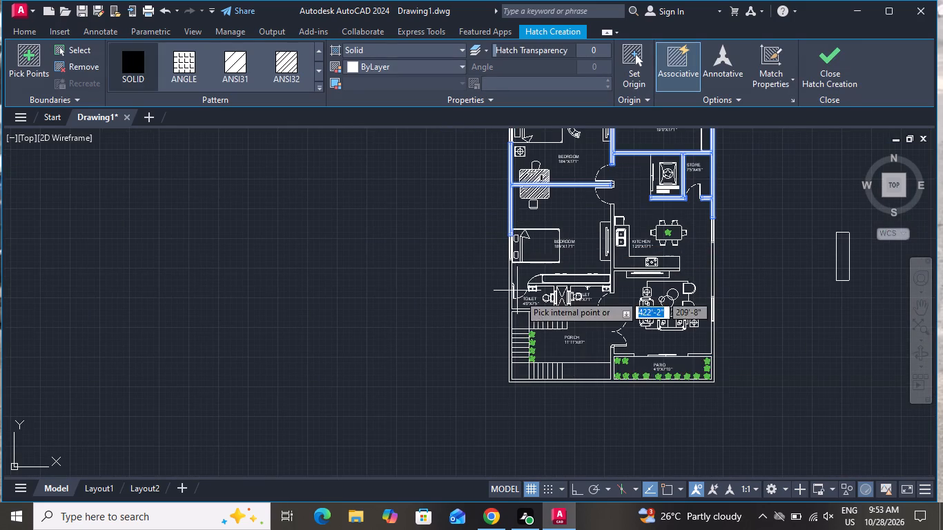
scroll(722, 331, "up", 3)
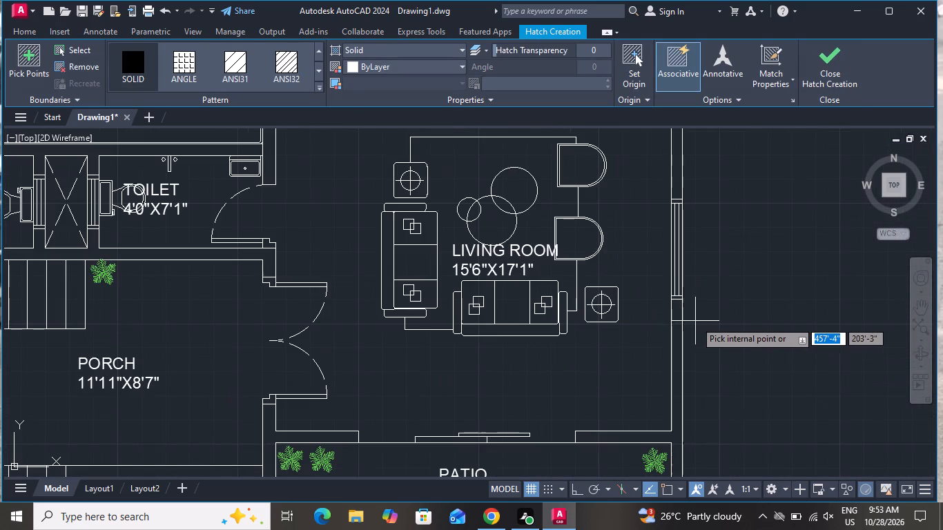
left_click(680, 326)
scroll(712, 352, "down", 2)
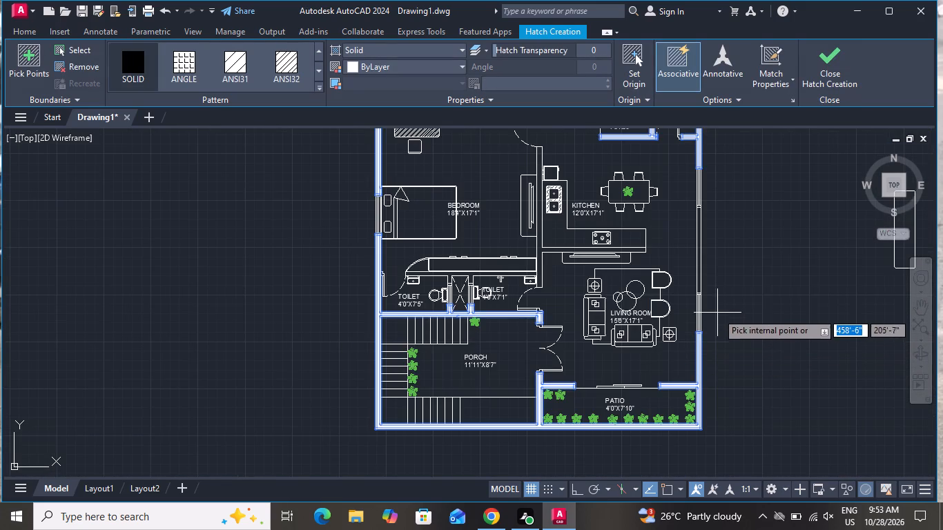
left_click(699, 266)
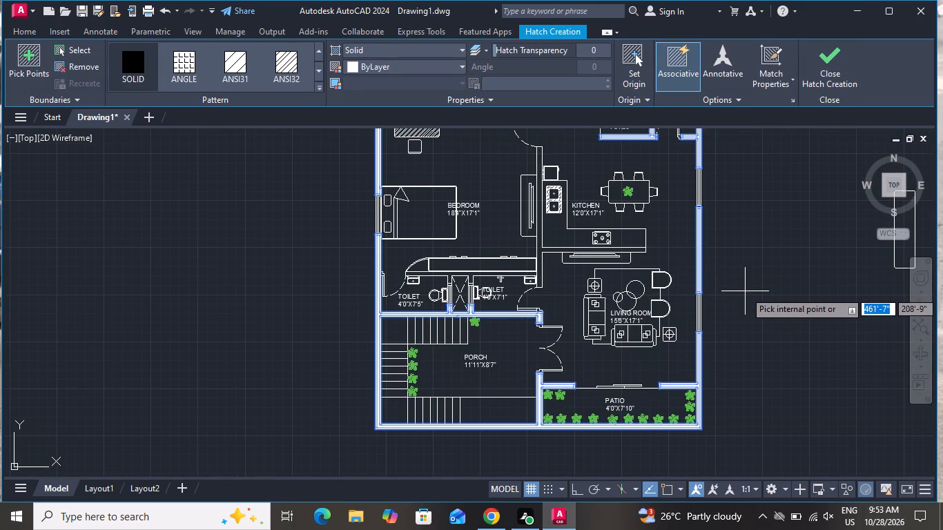
Add the kitchen–living room wall with the adjoining bedroom–kitchen wall, and the wall above the two lower toilets, to the solid hatch.
scroll(551, 251, "up", 2)
left_click(551, 251)
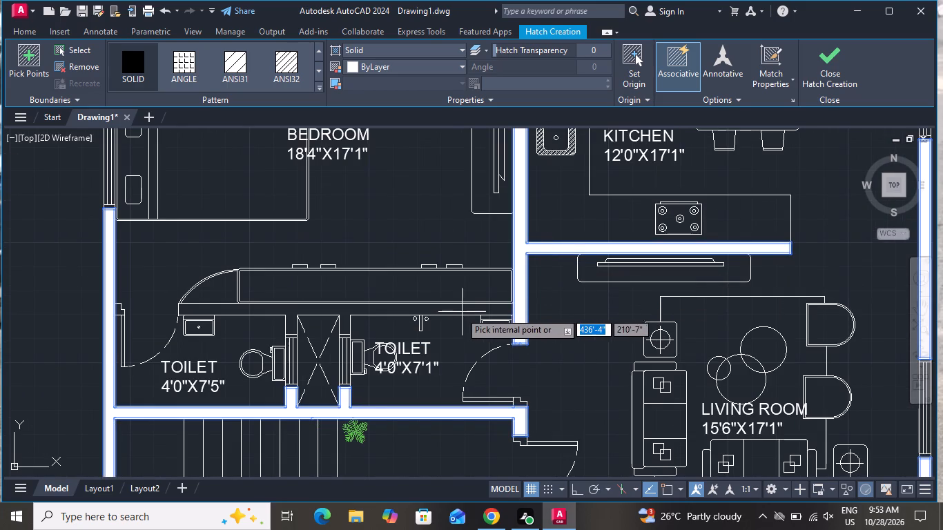
left_click(456, 310)
Set the solid wall hatch colour to black (0,0,0) and finish the hatch.
scroll(478, 303, "down", 2)
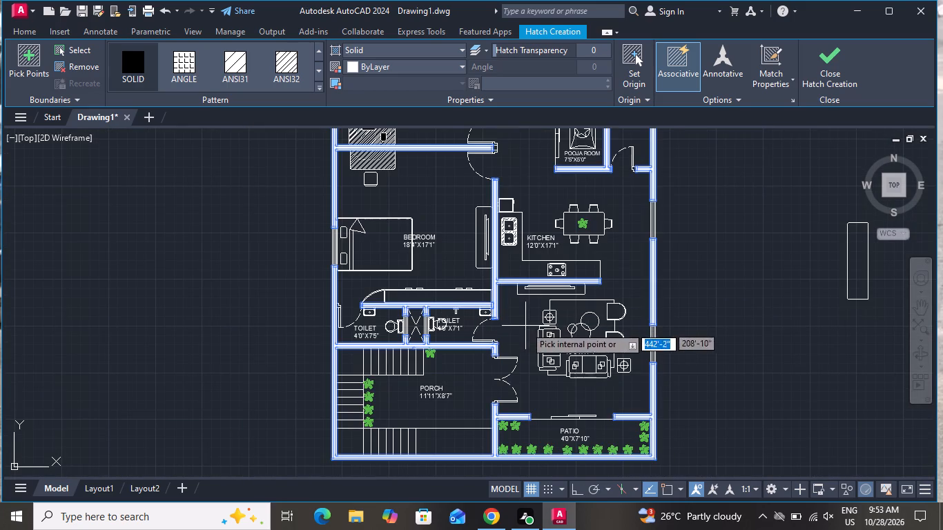
scroll(589, 369, "down", 1)
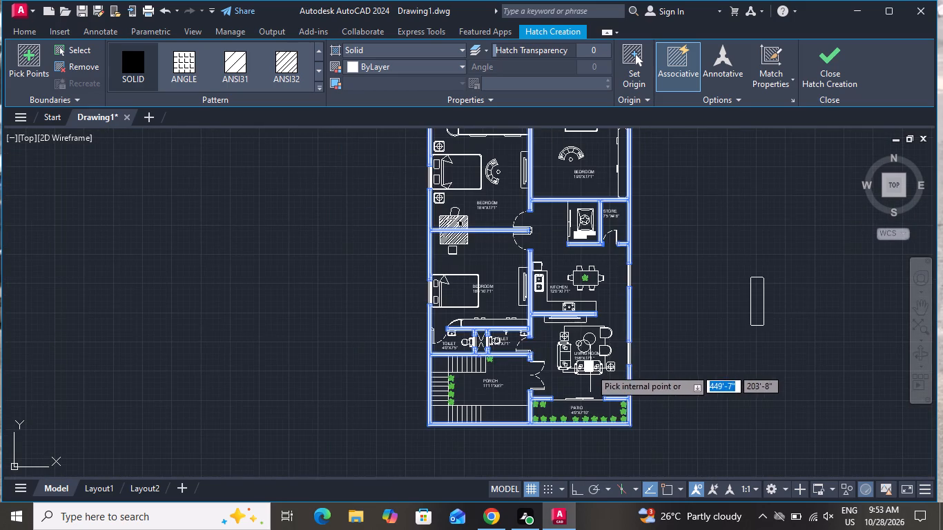
scroll(601, 352, "down", 1)
scroll(599, 164, "up", 2)
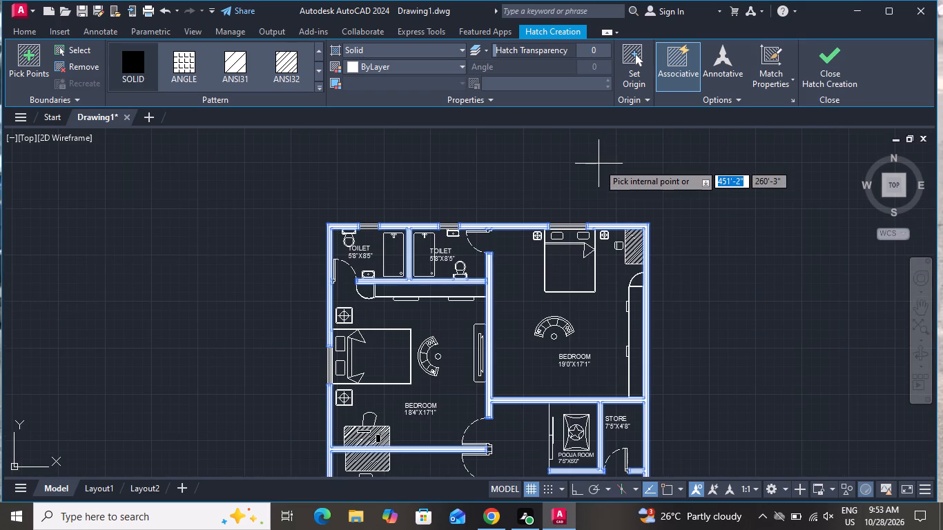
scroll(599, 165, "down", 1)
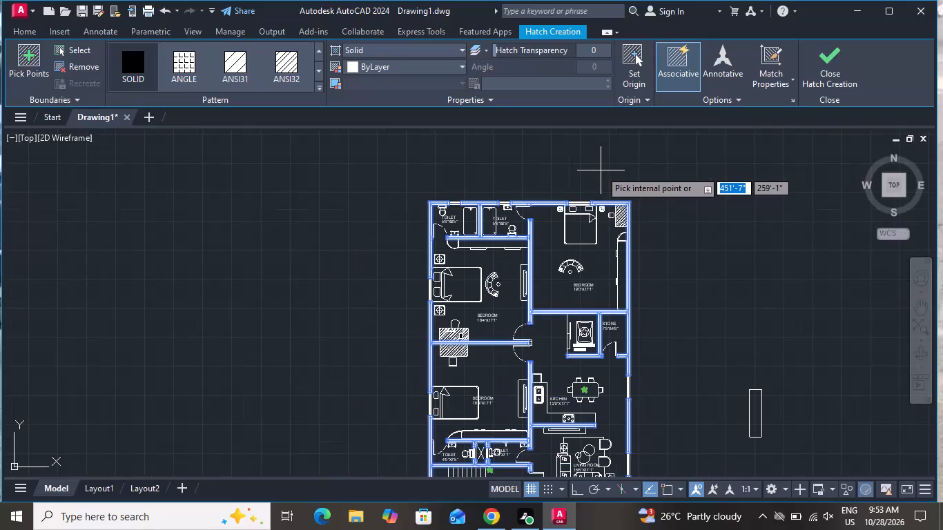
scroll(537, 294, "down", 1)
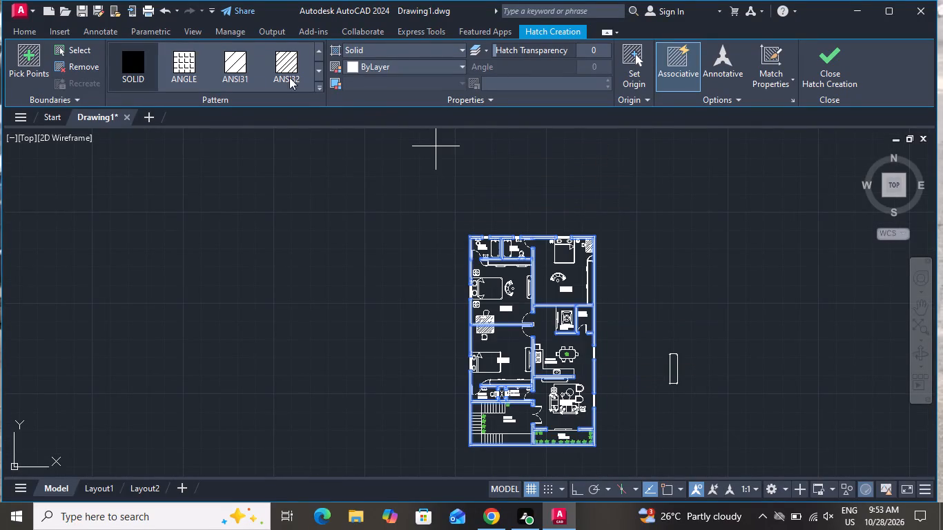
left_click(366, 69)
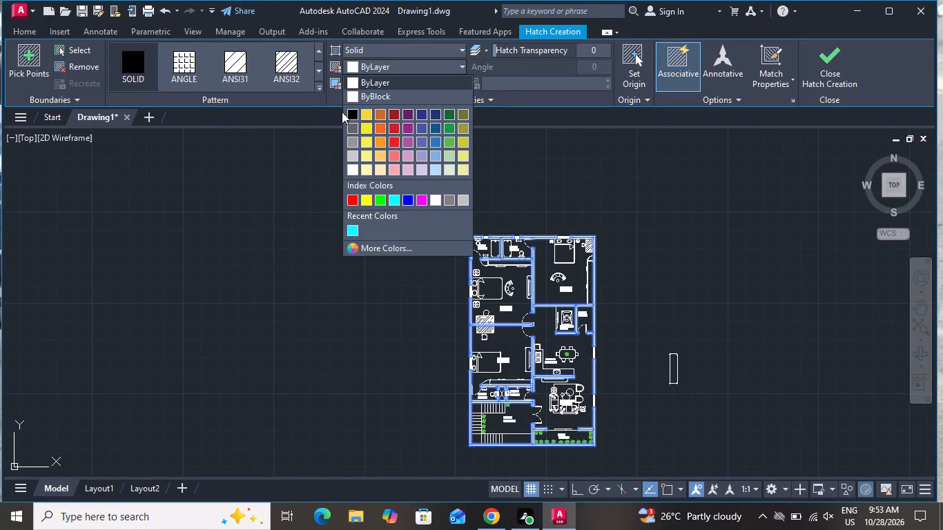
left_click(348, 115)
scroll(572, 340, "up", 2)
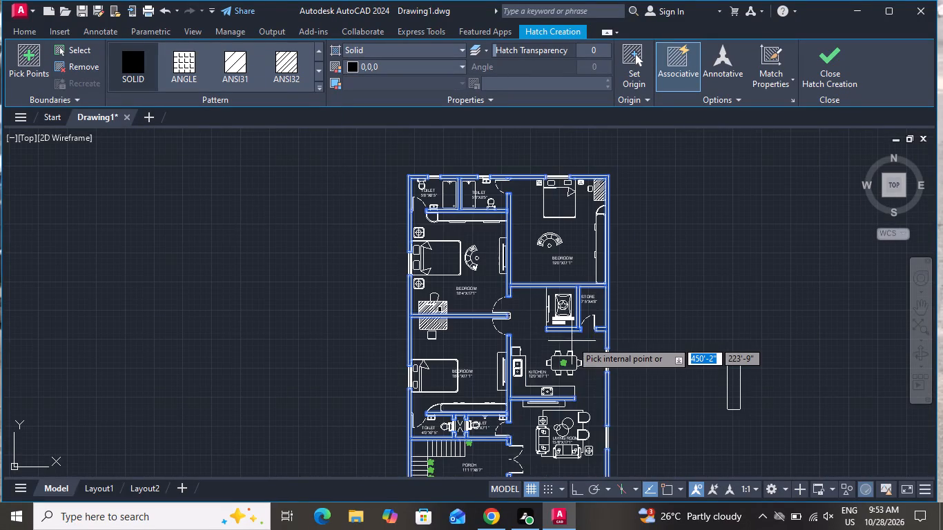
scroll(572, 338, "down", 2)
right_click(350, 304)
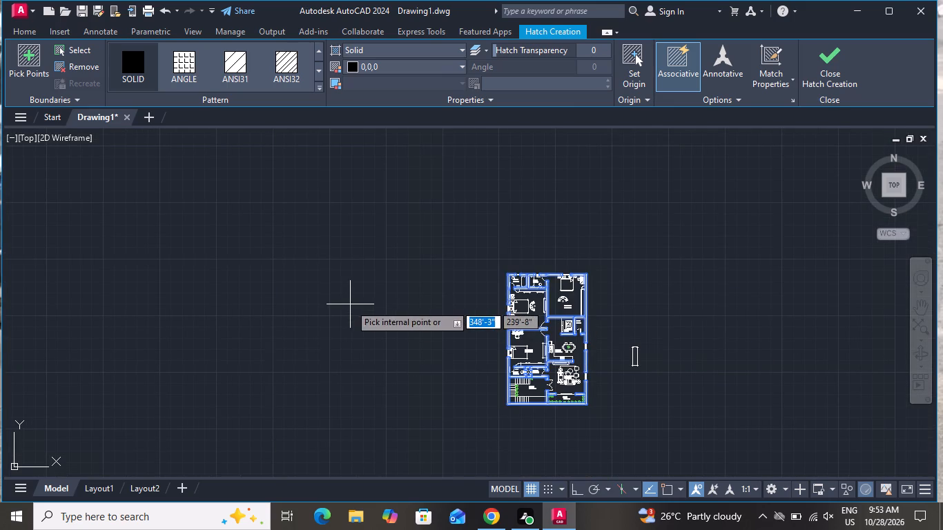
left_click(392, 325)
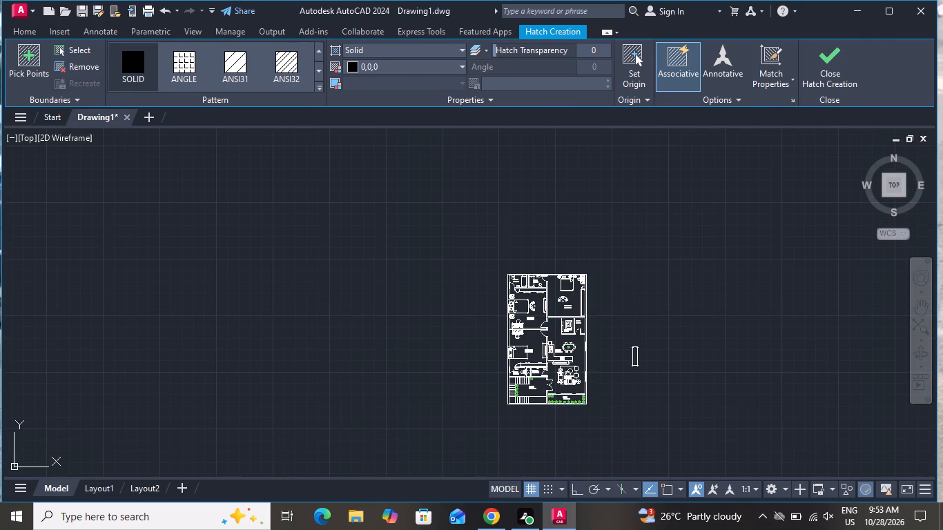
Delete the stray narrow rectangle outside the floor plan, beside the kitchen and living room.
scroll(623, 361, "up", 2)
left_click(683, 321)
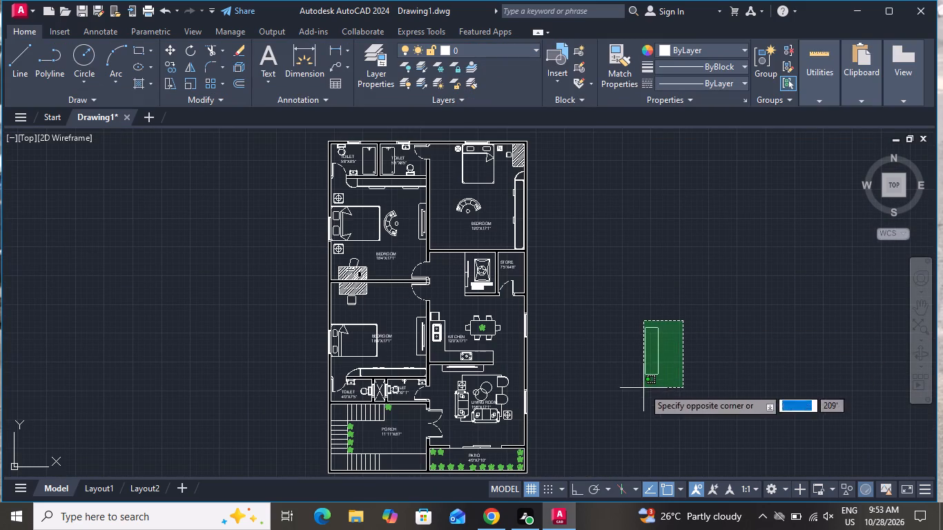
left_click(643, 389)
key("Delete")
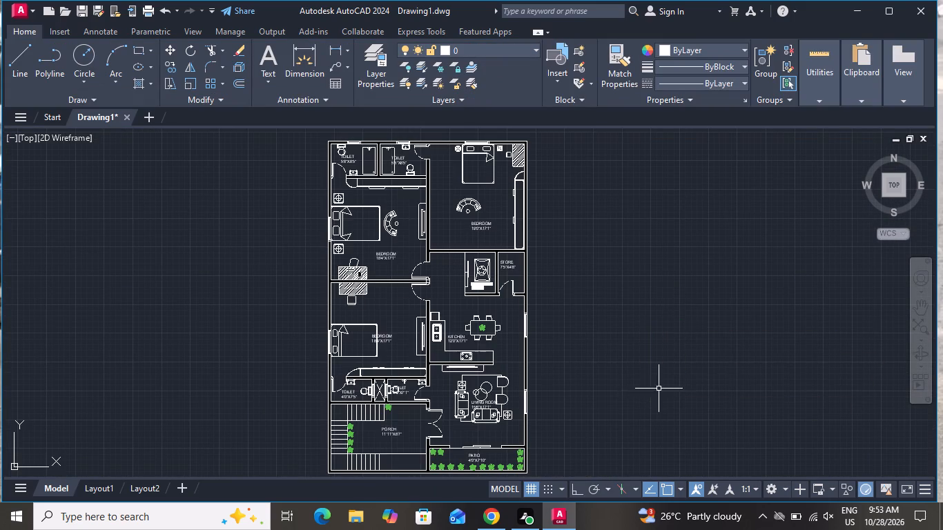
Add a linear dimension for the plan's overall width between the outer top corners, placed just above the upper wall.
scroll(650, 394, "down", 1)
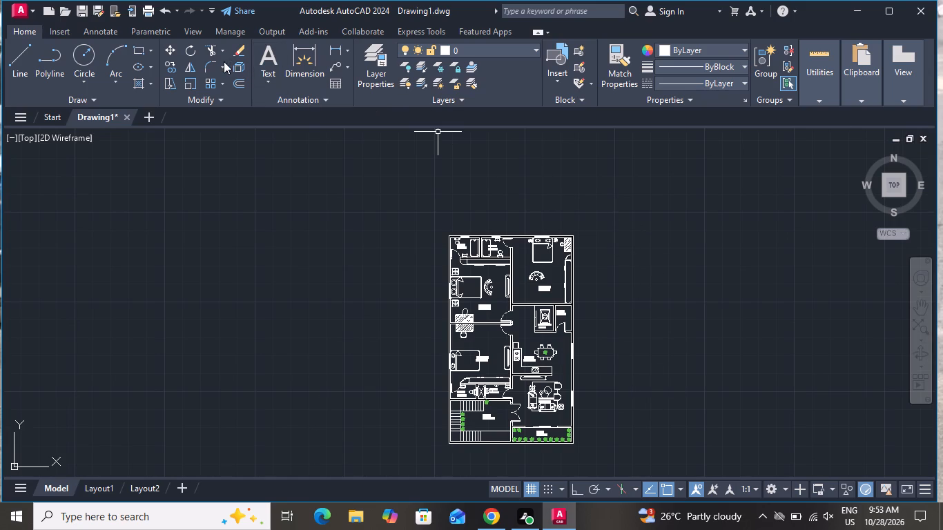
left_click(331, 48)
scroll(518, 265, "up", 1)
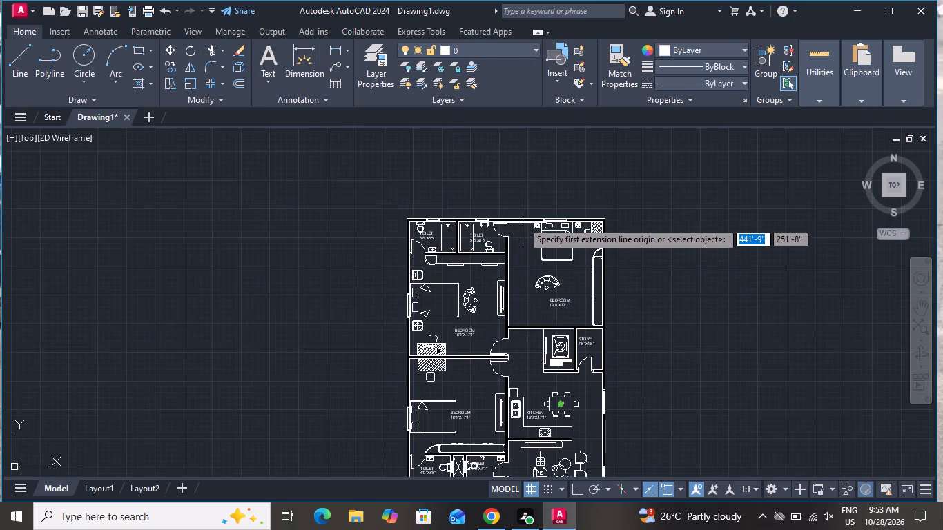
scroll(521, 218, "up", 2)
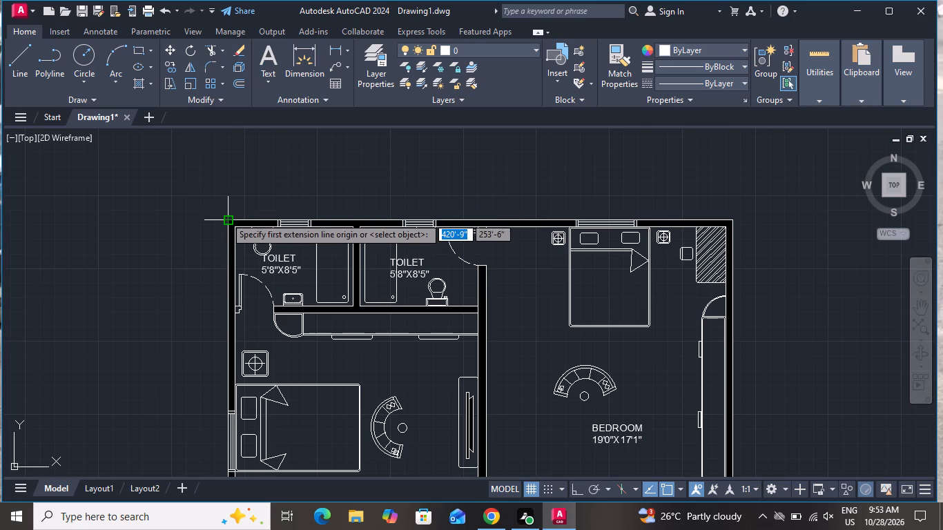
left_click(225, 217)
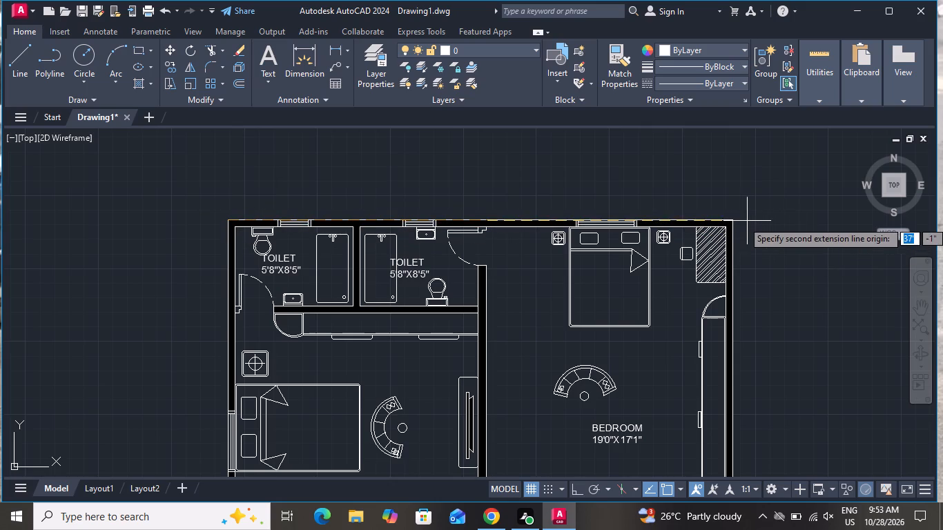
left_click(735, 222)
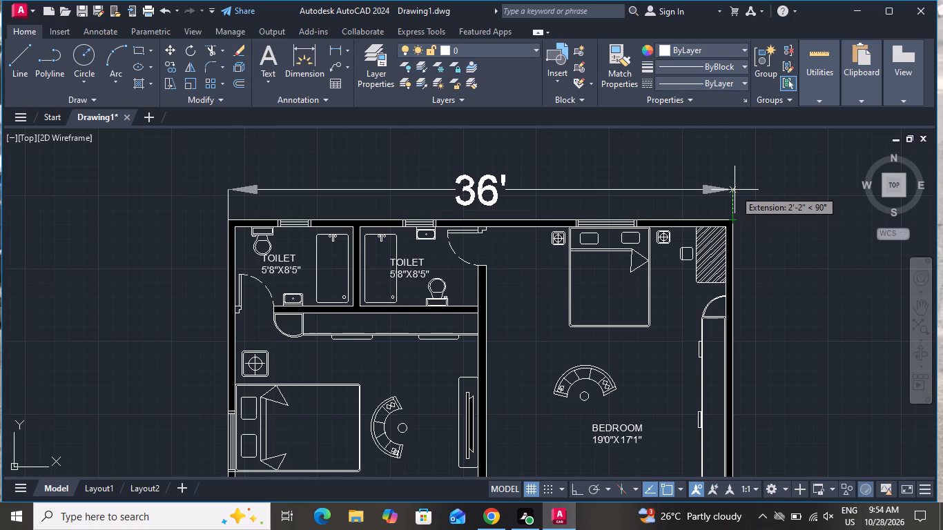
left_click(736, 189)
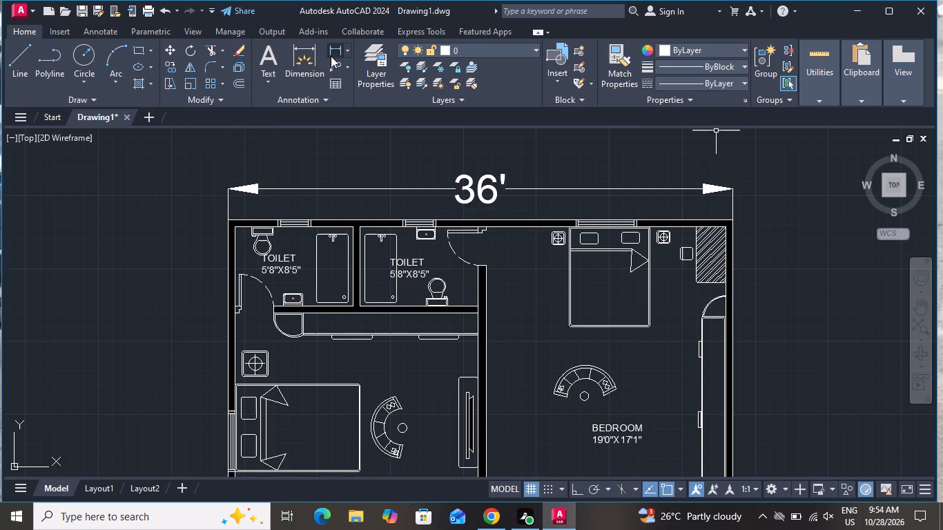
Add a linear dimension for the plan's overall length along its west outer wall, placed just outside the wall.
left_click(338, 55)
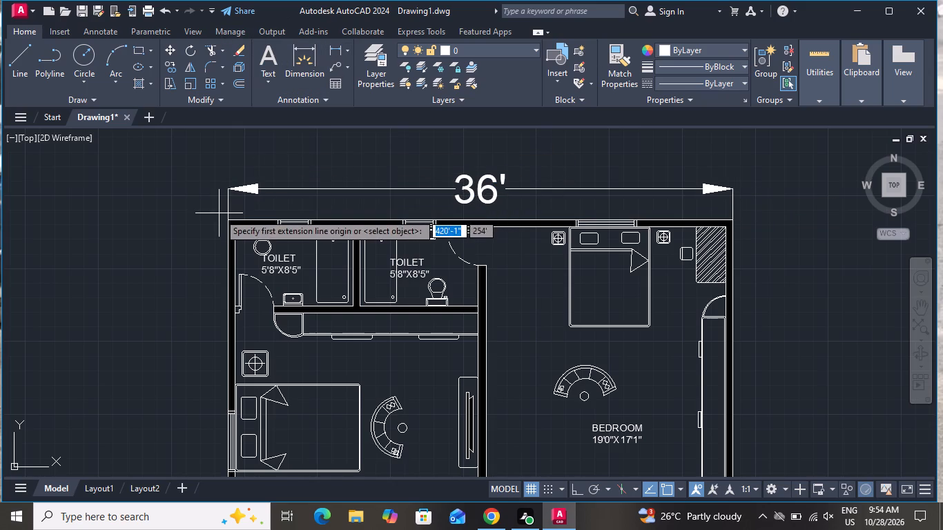
left_click(229, 221)
scroll(238, 195, "down", 2)
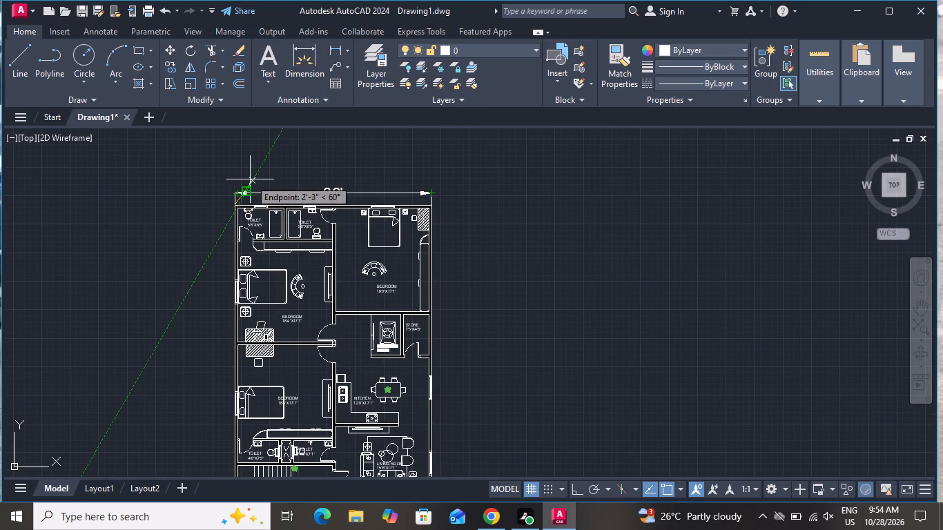
scroll(252, 180, "down", 4)
scroll(255, 225, "up", 4)
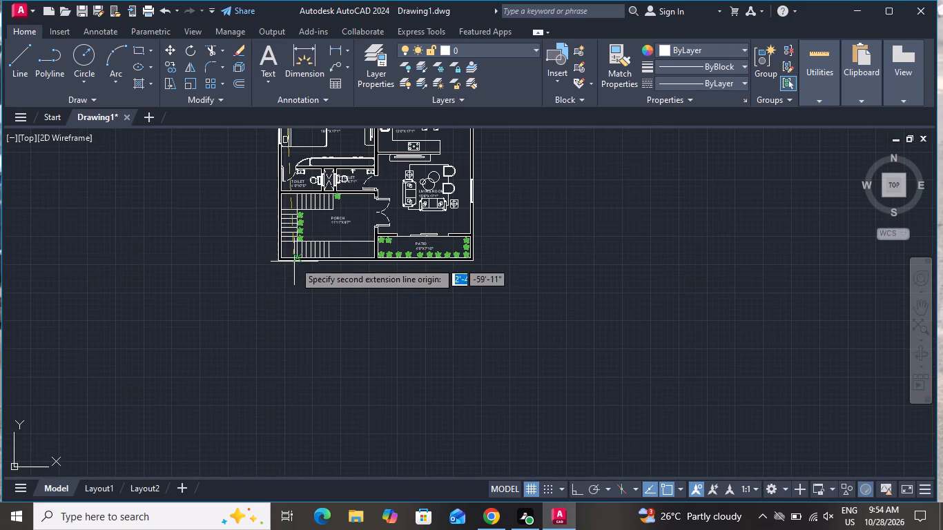
scroll(280, 264, "up", 3)
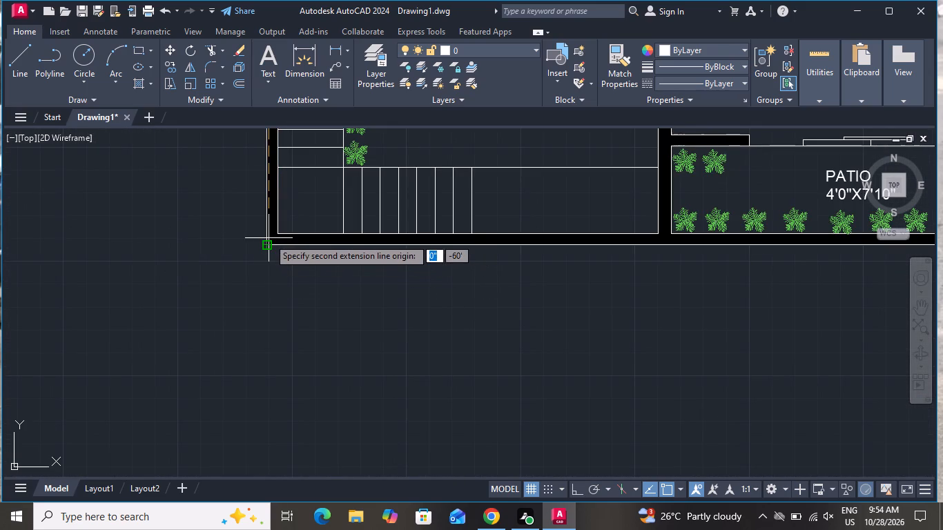
left_click(266, 245)
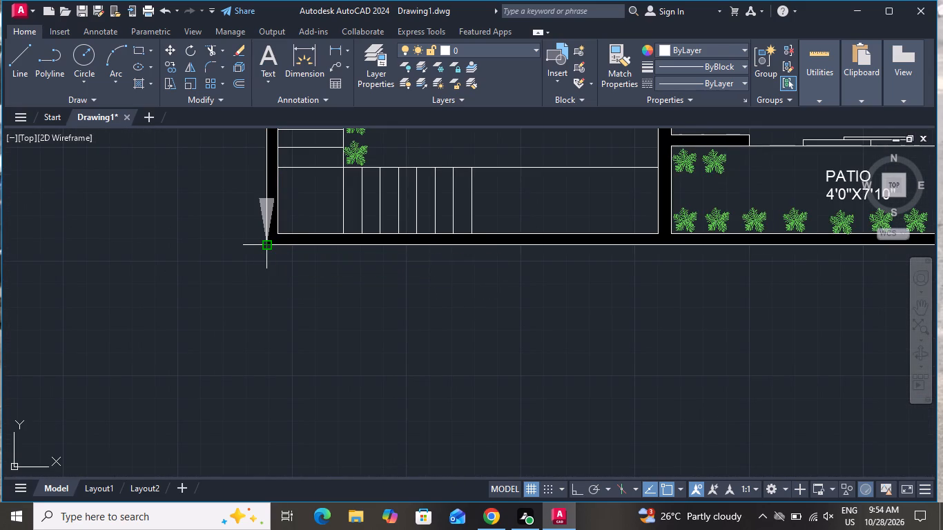
scroll(267, 245, "down", 3)
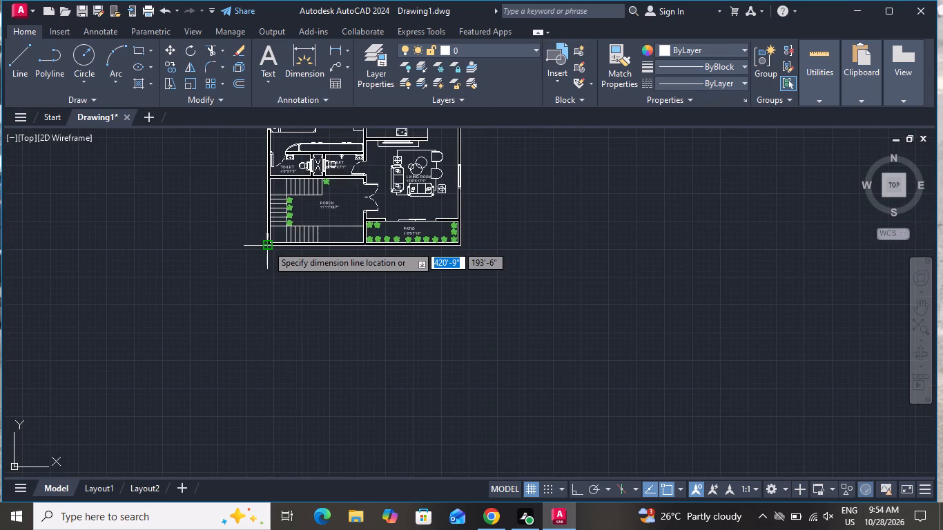
scroll(267, 245, "down", 1)
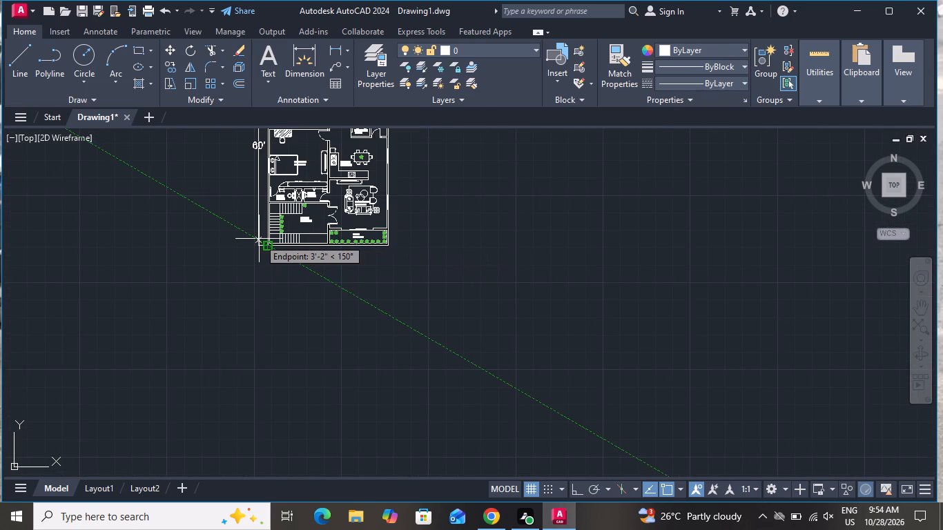
left_click(258, 239)
Draw a rectangle about 22'-3" wide and 25'-7" high in the empty space east of the floor plan.
scroll(353, 230, "down", 1)
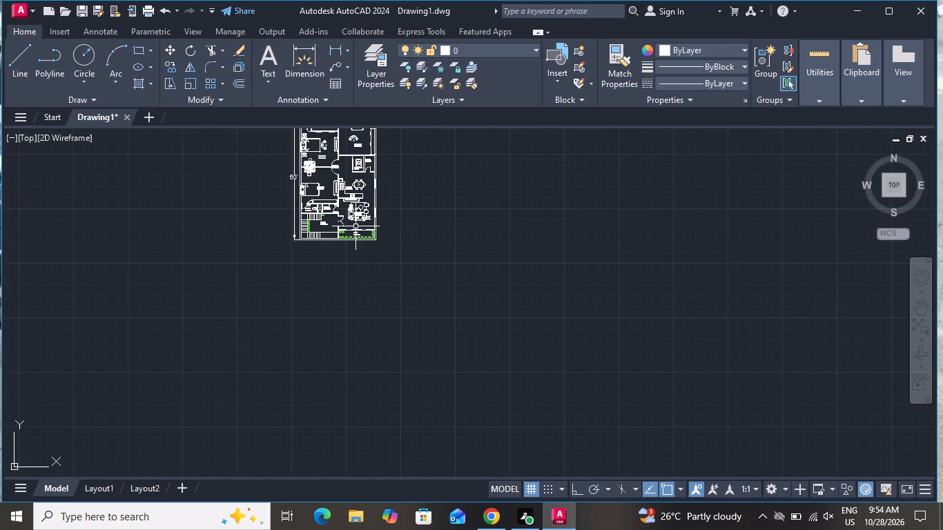
scroll(360, 226, "down", 1)
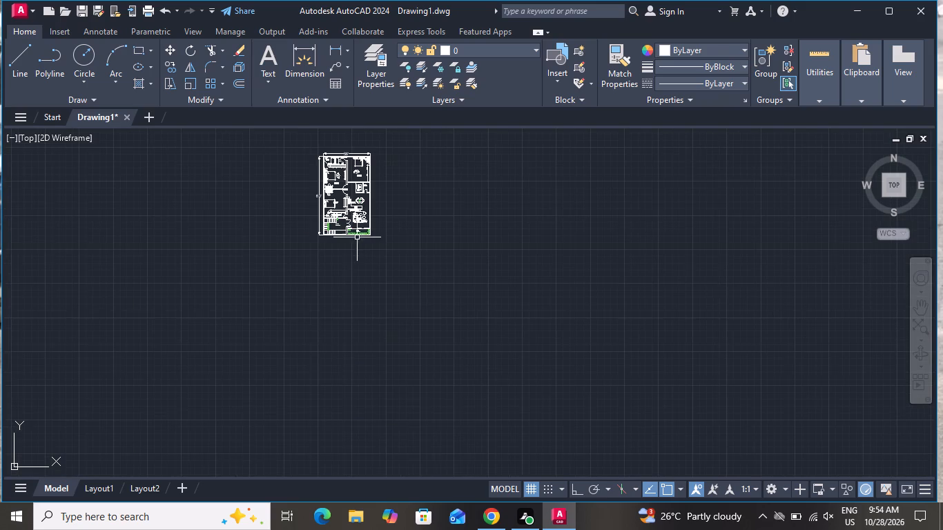
left_click(142, 49)
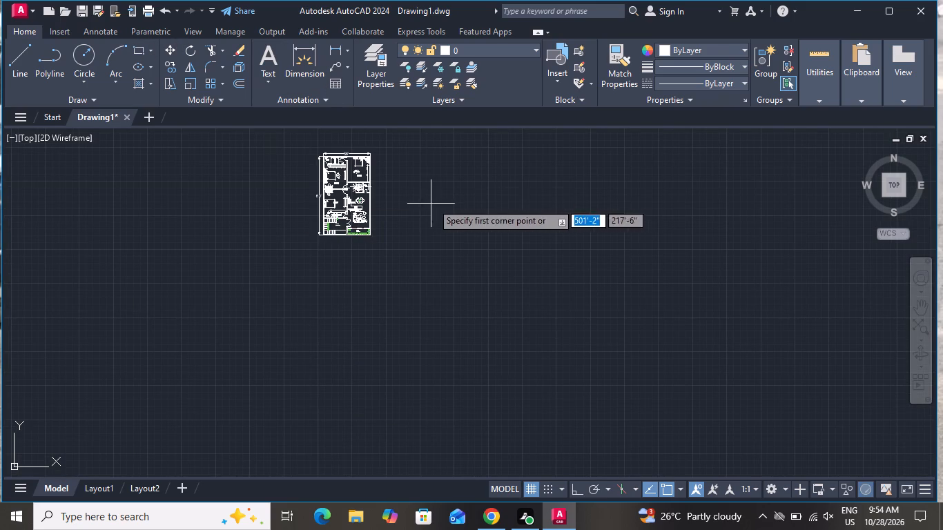
scroll(414, 167, "up", 3)
left_click(346, 178)
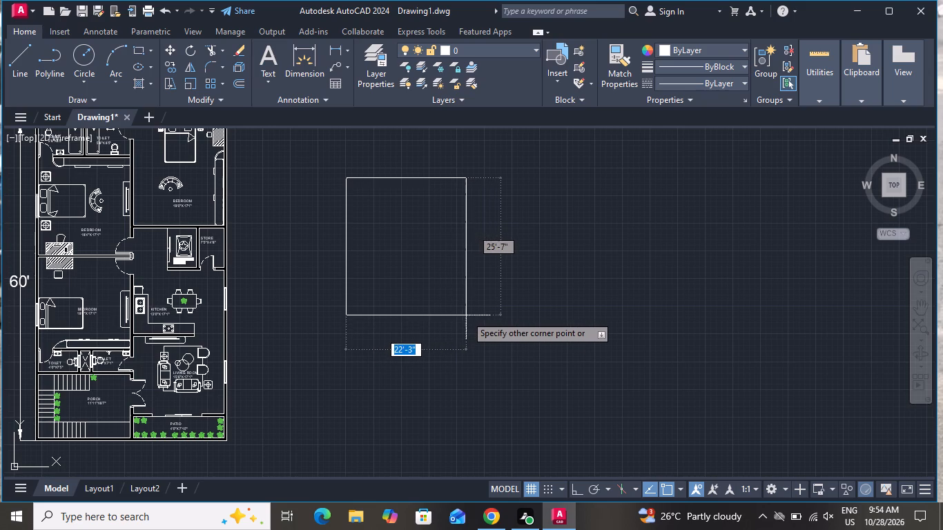
left_click(466, 316)
Draw a horizontal line across the new rectangle, a short distance below its upper edge, and end the line.
left_click(32, 59)
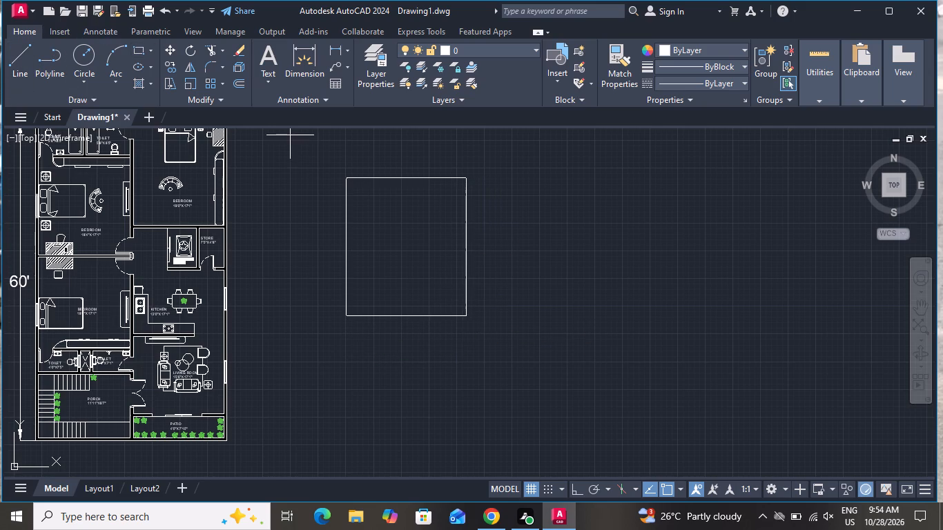
scroll(466, 196, "up", 2)
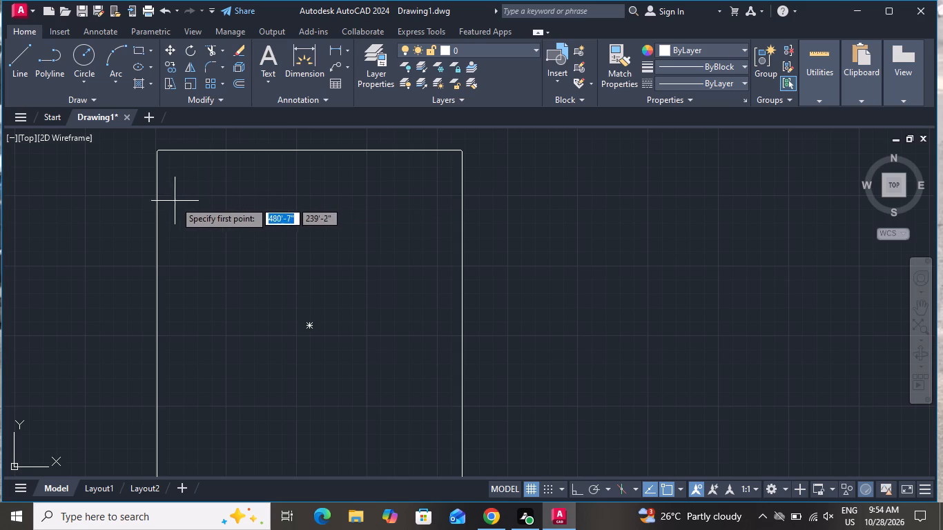
left_click(157, 212)
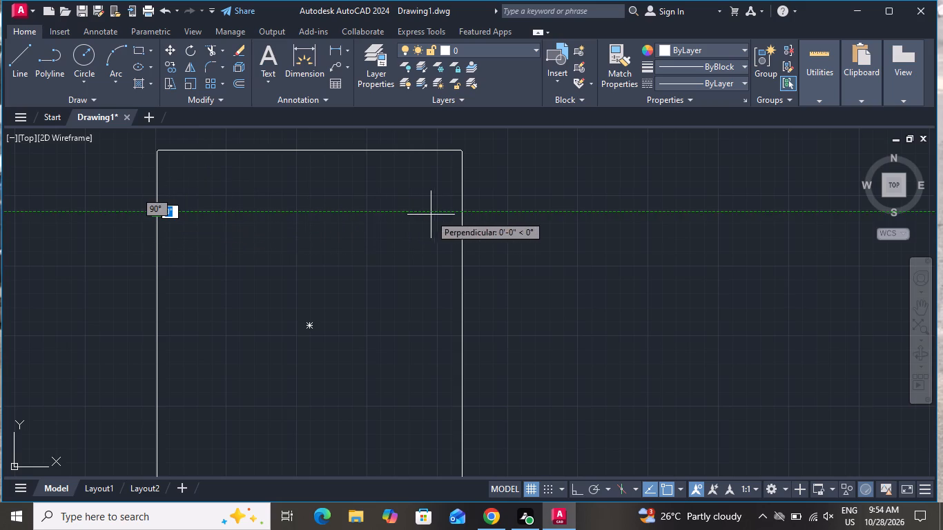
left_click(460, 215)
right_click(460, 215)
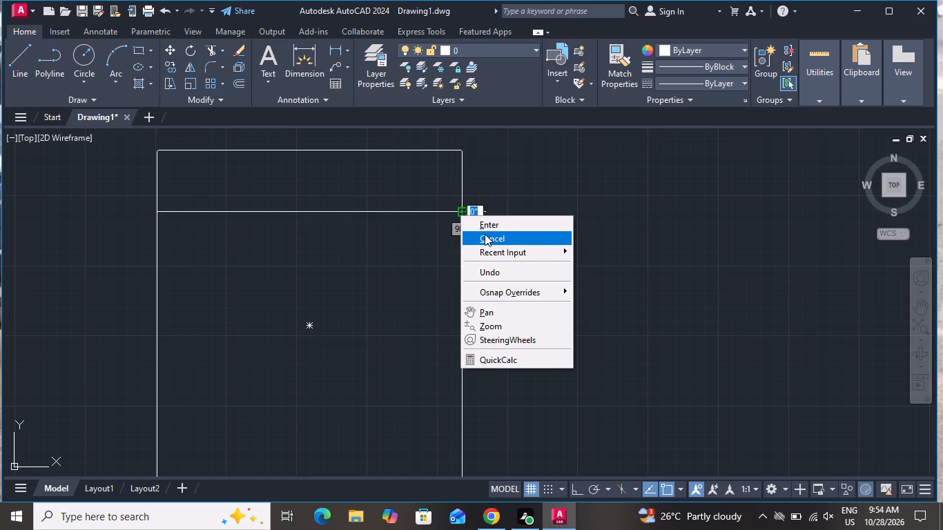
left_click(485, 234)
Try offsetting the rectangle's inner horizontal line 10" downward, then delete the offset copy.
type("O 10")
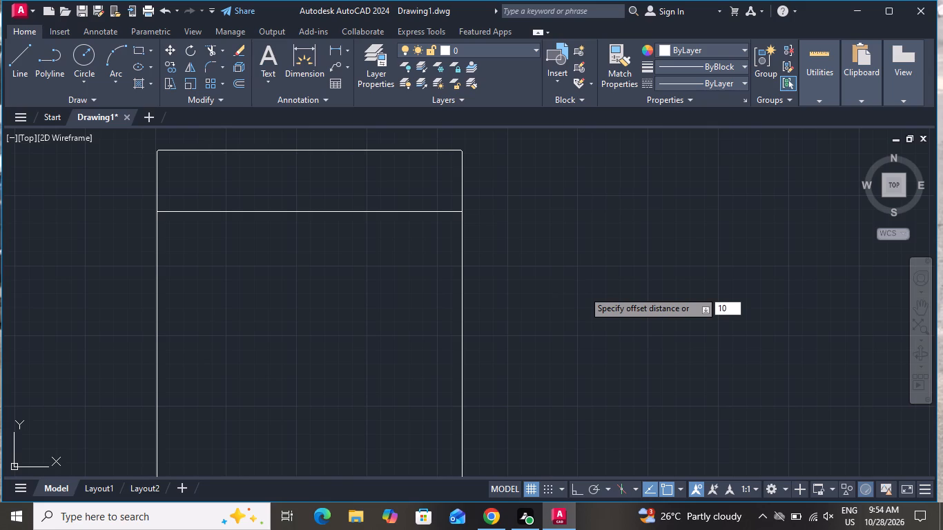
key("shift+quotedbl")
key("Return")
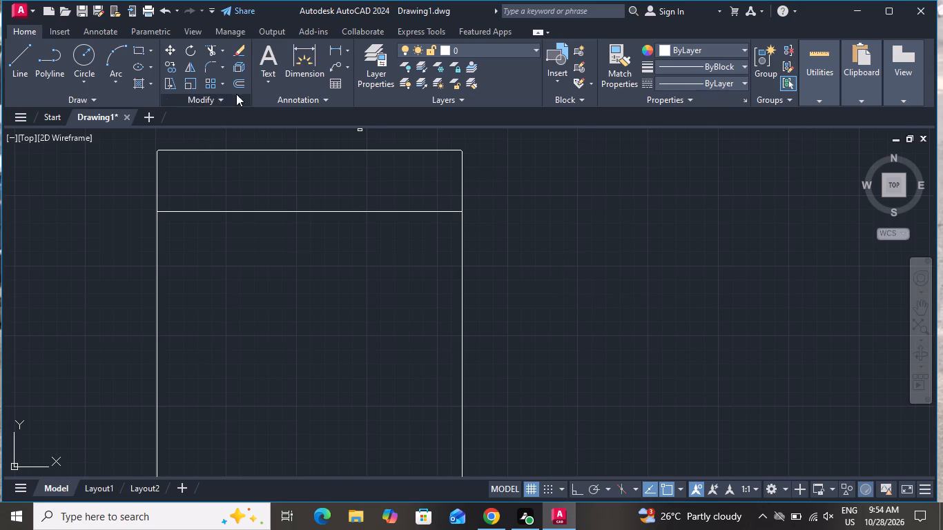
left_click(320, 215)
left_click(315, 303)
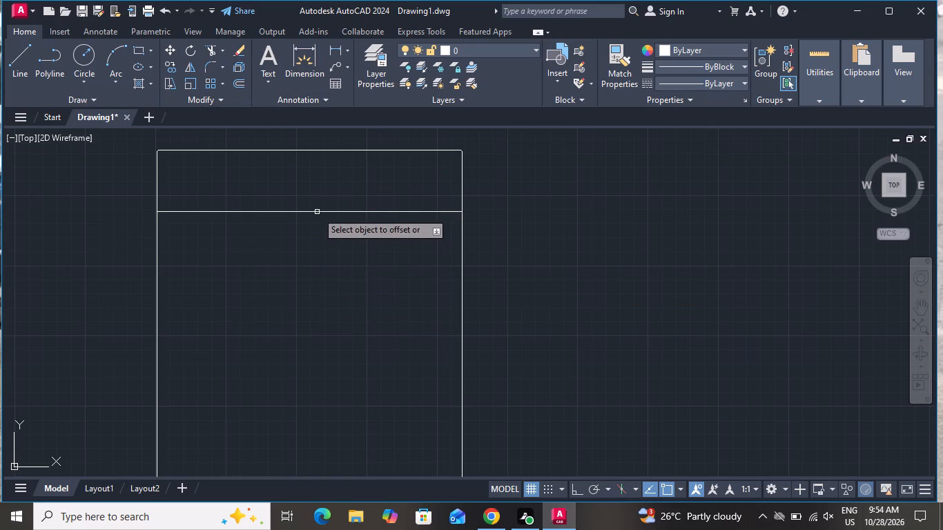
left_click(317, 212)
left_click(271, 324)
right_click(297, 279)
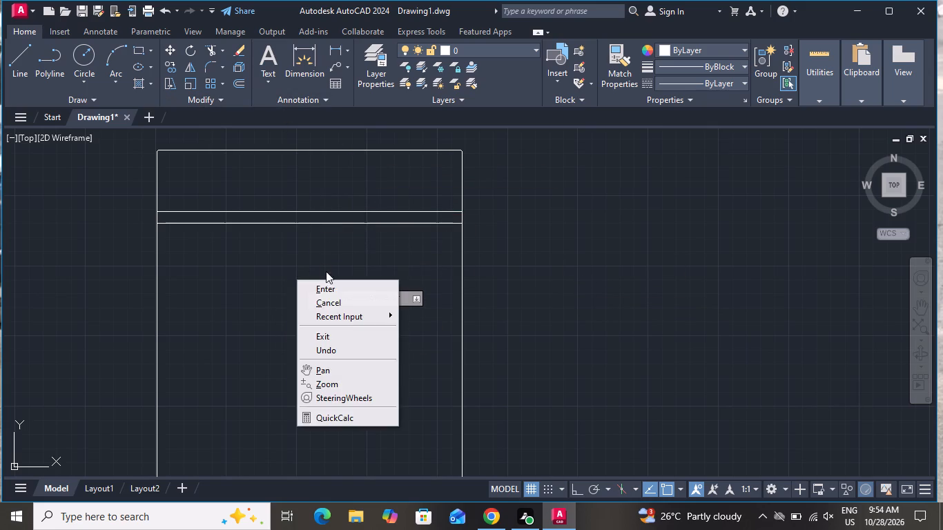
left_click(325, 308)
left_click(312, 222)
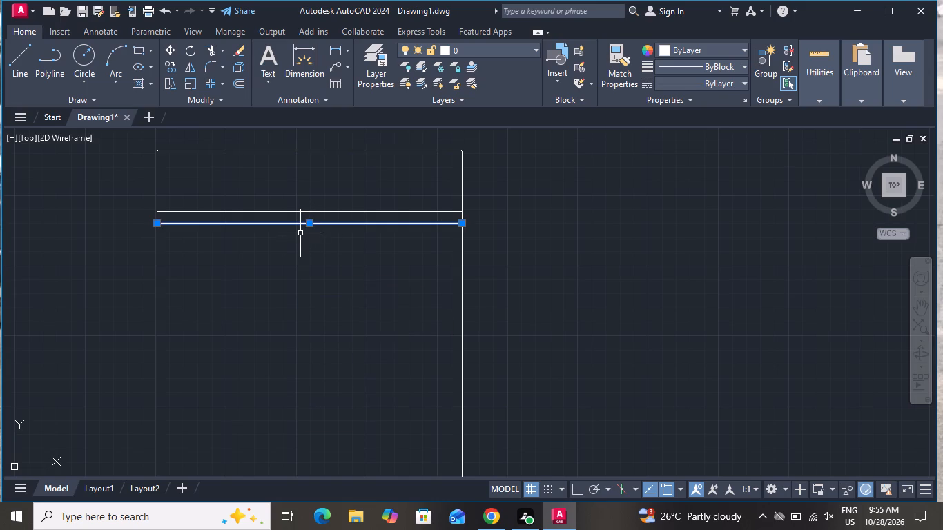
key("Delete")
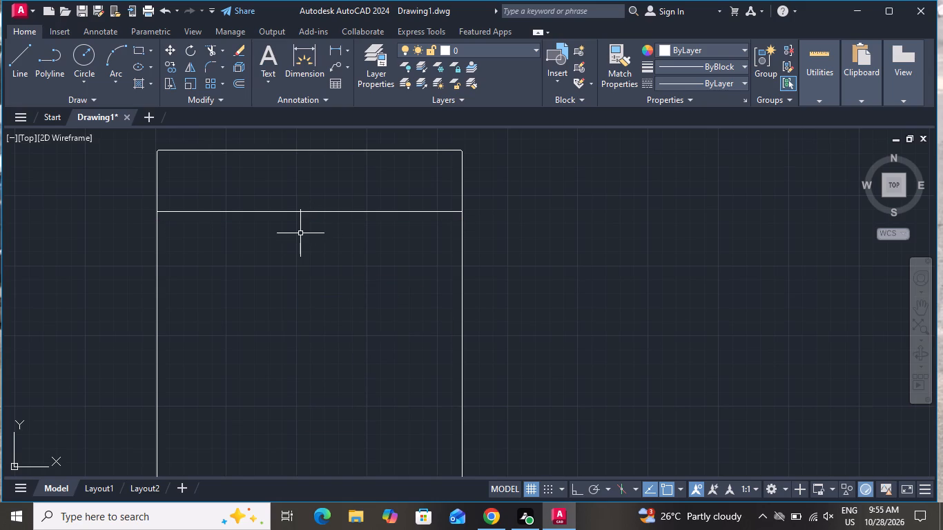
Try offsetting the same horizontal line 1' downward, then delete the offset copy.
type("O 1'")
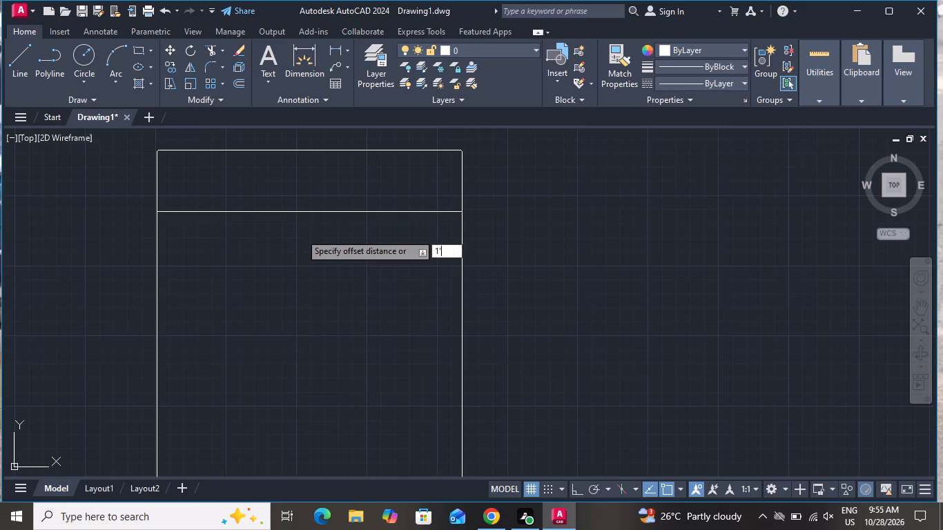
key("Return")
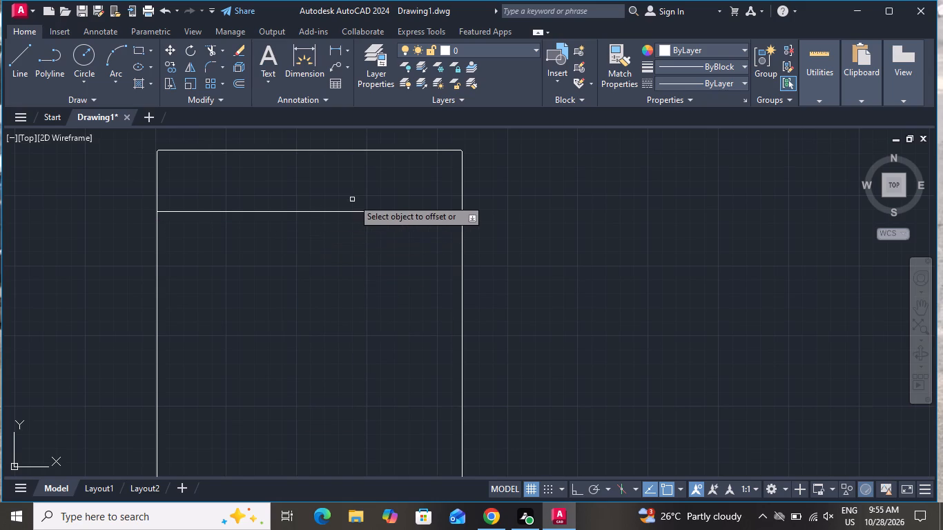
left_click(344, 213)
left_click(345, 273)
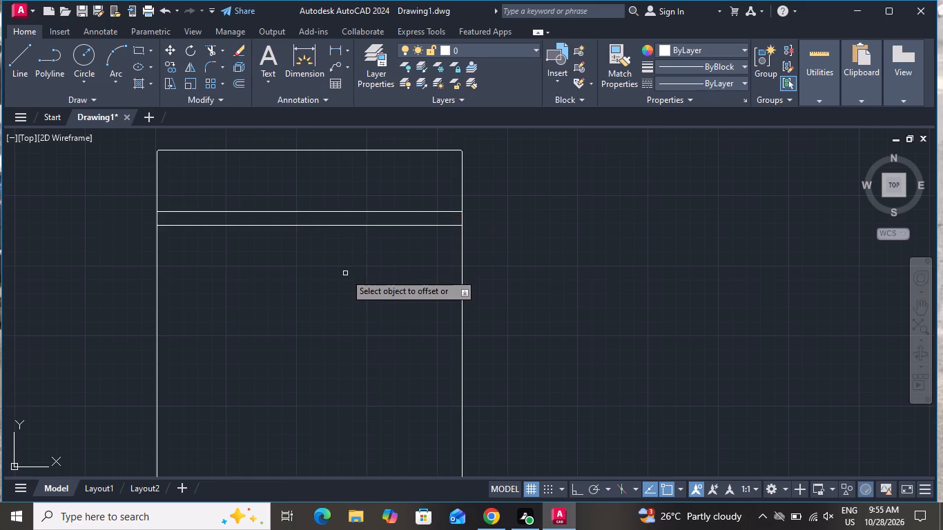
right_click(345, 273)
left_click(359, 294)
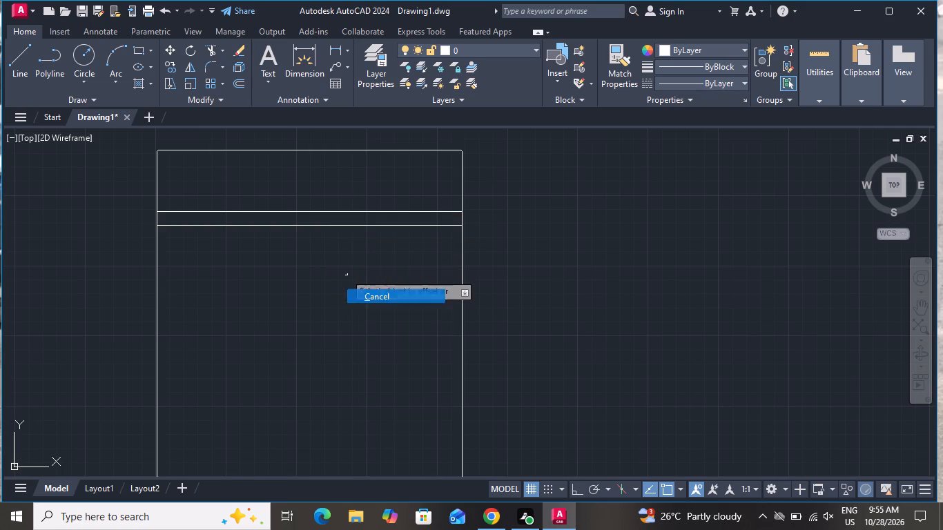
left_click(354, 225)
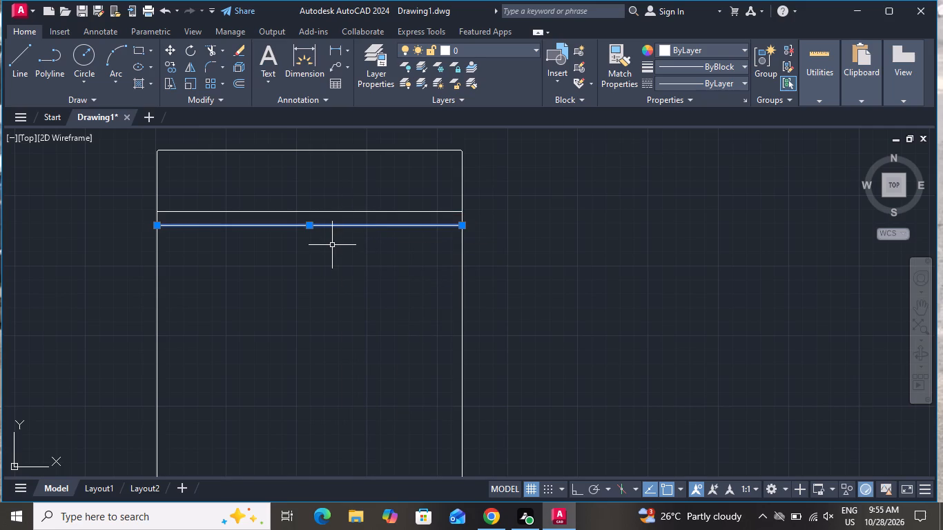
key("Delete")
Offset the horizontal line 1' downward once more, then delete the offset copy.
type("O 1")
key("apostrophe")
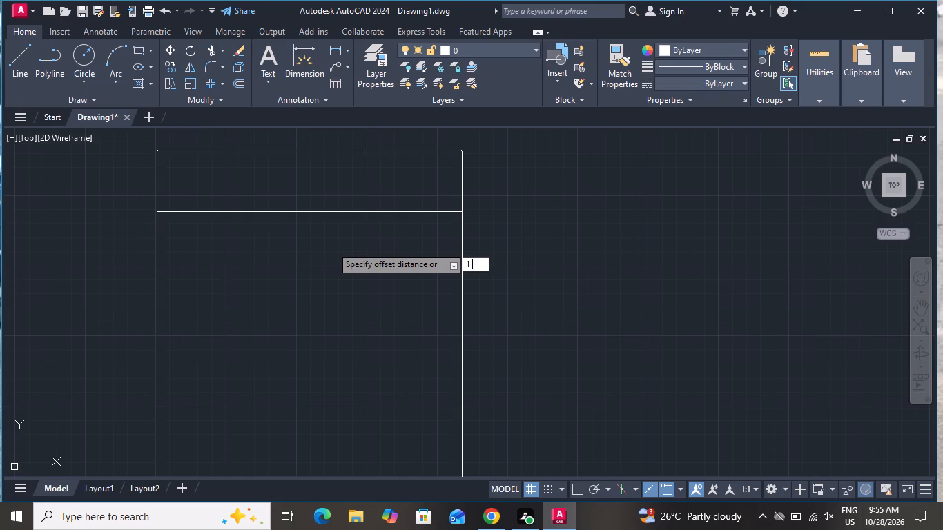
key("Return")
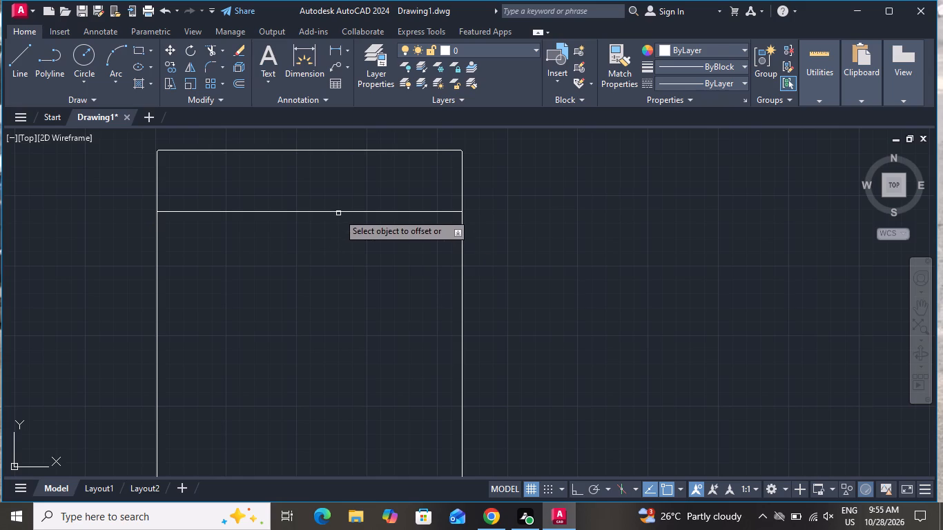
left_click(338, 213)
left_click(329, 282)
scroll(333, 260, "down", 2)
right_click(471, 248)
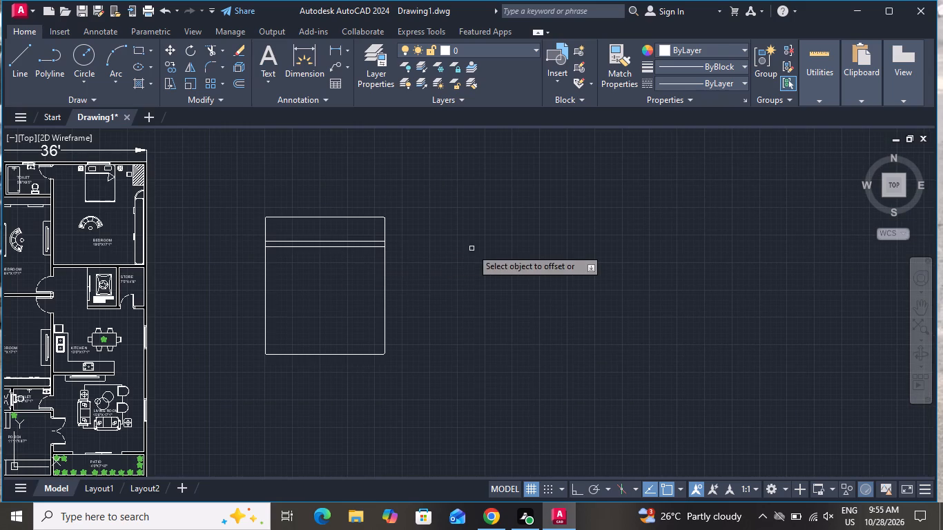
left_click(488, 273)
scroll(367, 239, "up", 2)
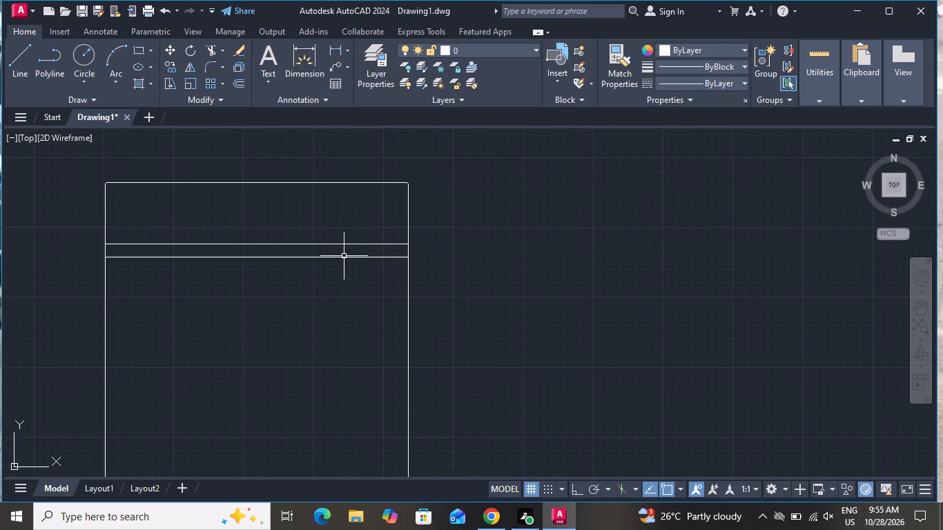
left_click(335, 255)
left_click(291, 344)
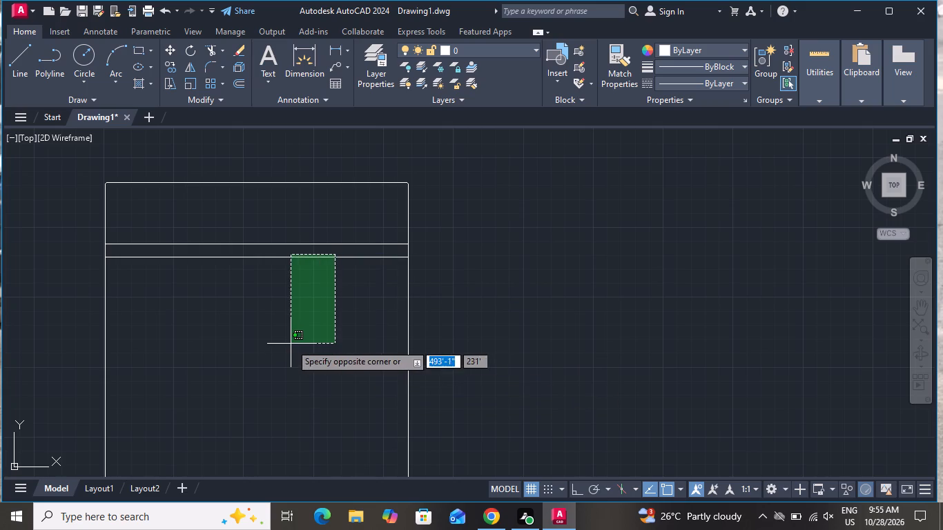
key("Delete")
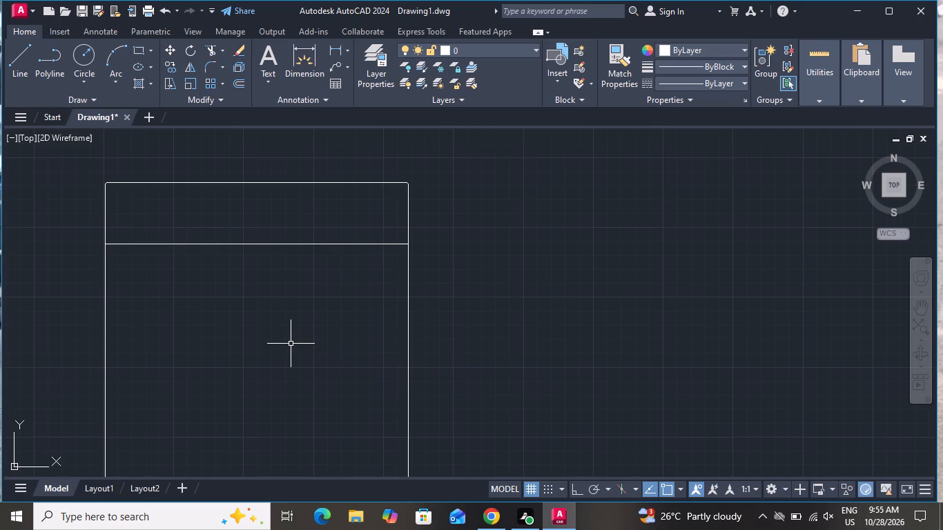
Draw a second horizontal line across the rectangle from side to side, a short distance below the first, and end the line.
left_click(25, 66)
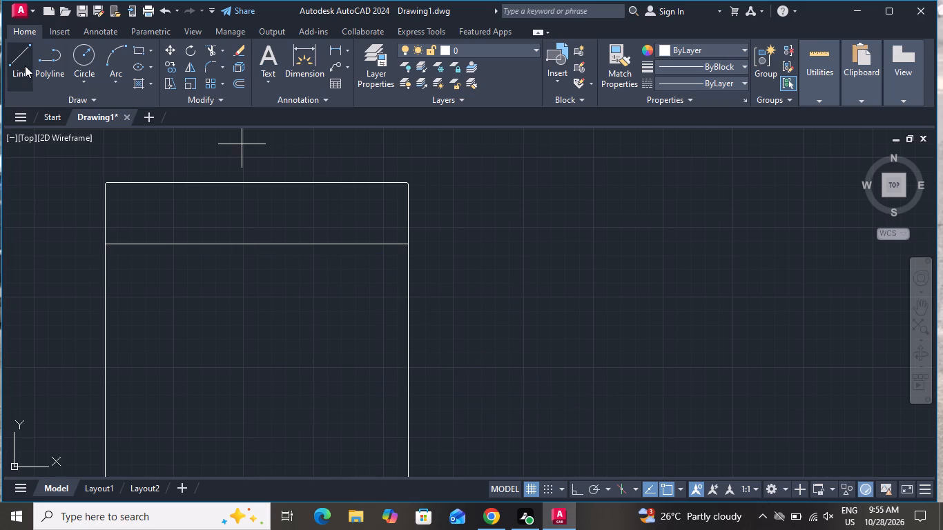
left_click(105, 283)
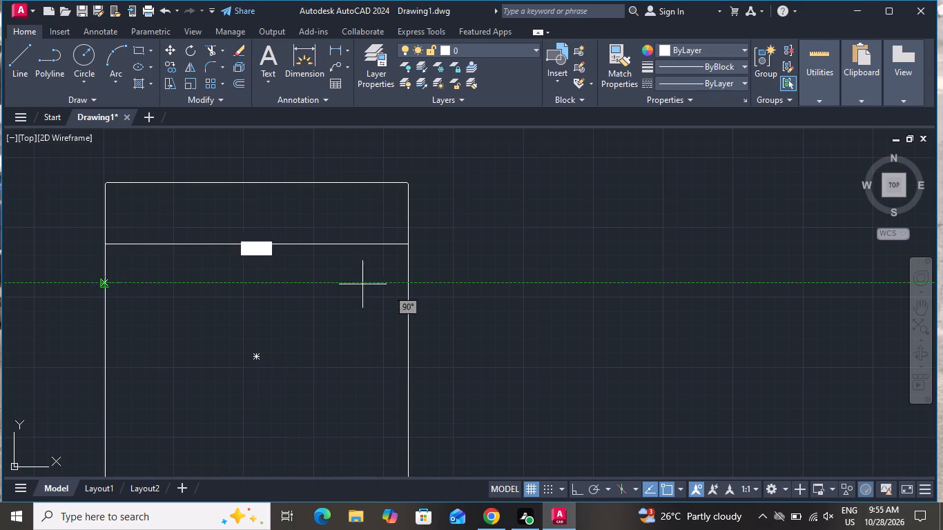
left_click(405, 284)
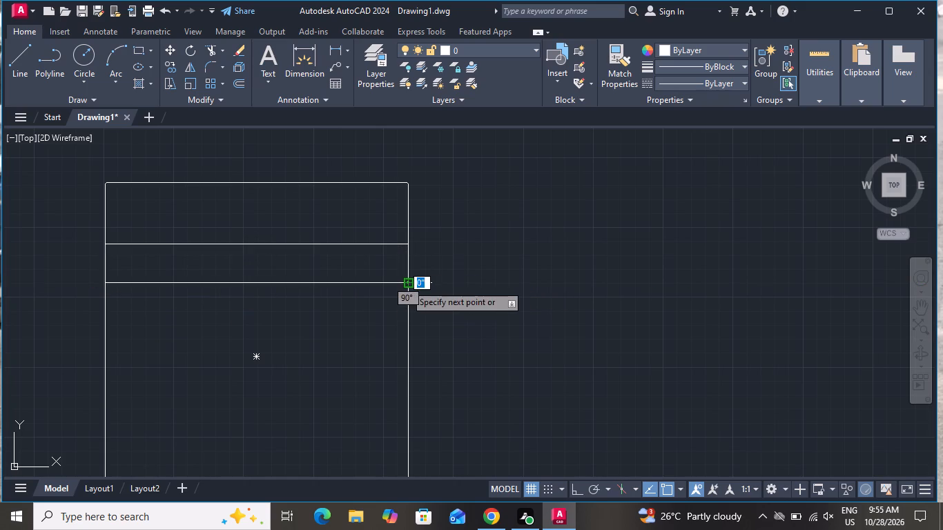
right_click(405, 284)
left_click(417, 312)
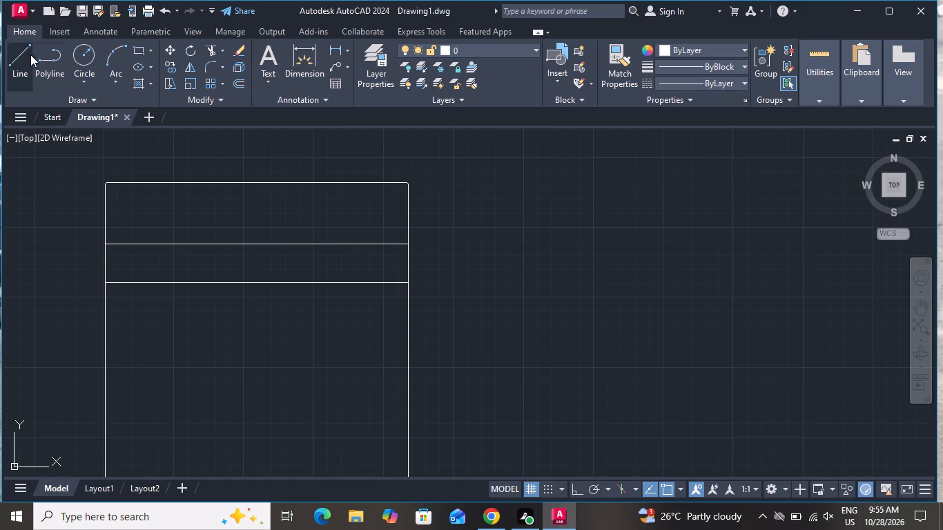
Draw a third horizontal line about 22'-7" long across the rectangle, spaced below the second like the row above, and end the line.
left_click(24, 54)
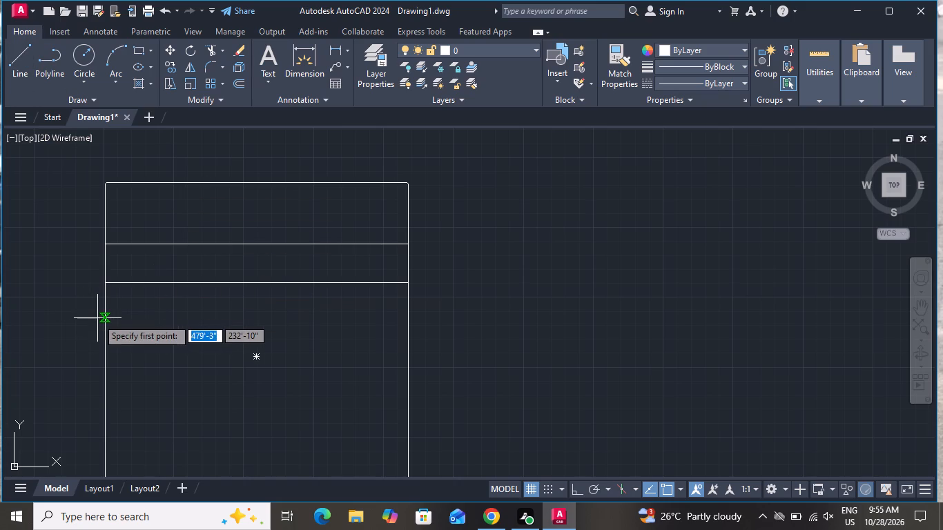
left_click(103, 321)
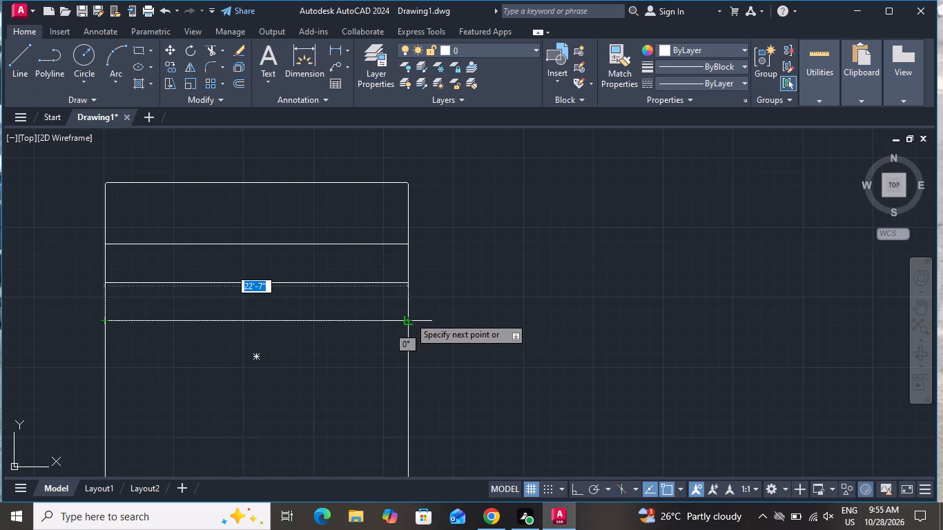
left_click(409, 317)
right_click(409, 316)
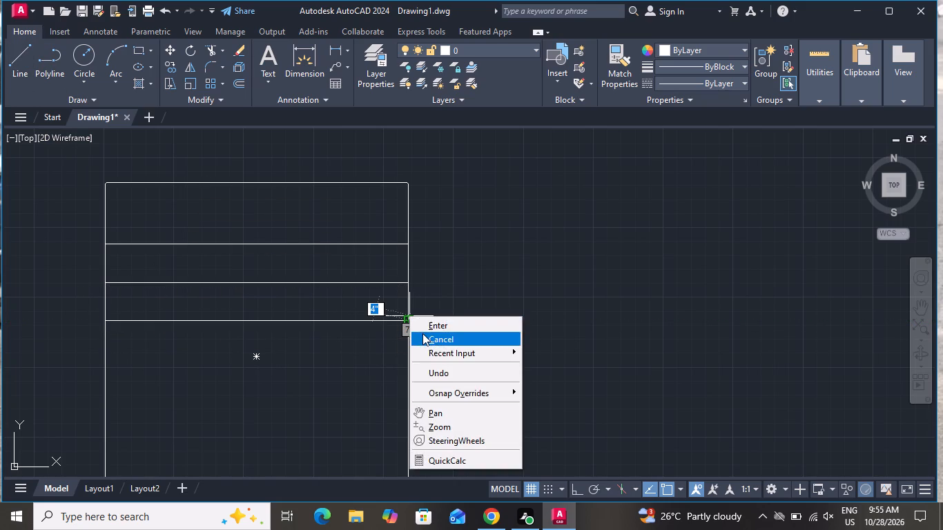
left_click(423, 336)
Draw a fourth horizontal line about 22'-7" long across the rectangle, slightly farther below the third than the previous spacing, and end the line.
left_click(22, 56)
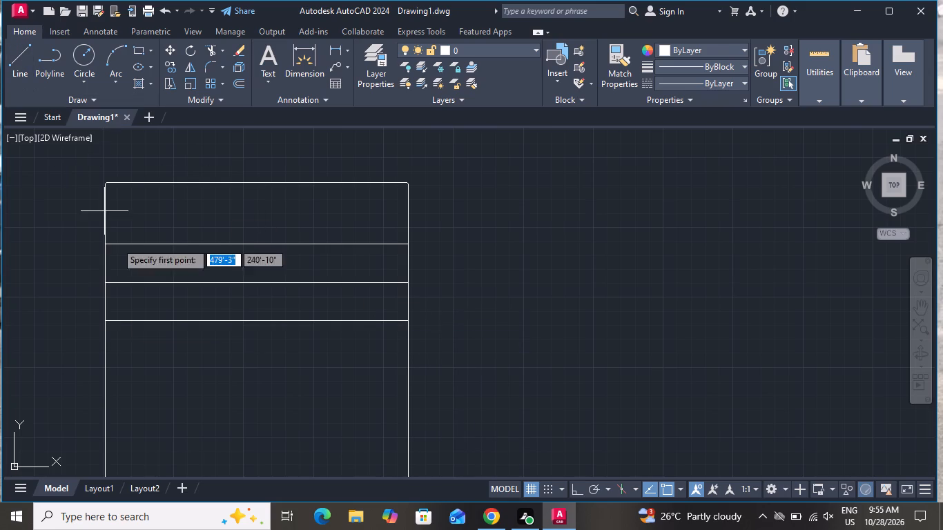
left_click(106, 370)
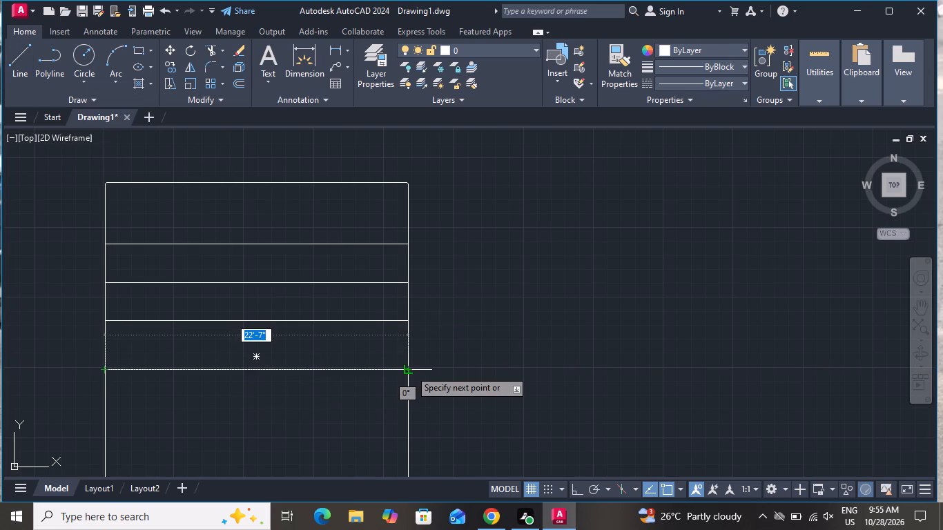
left_click(410, 369)
right_click(415, 352)
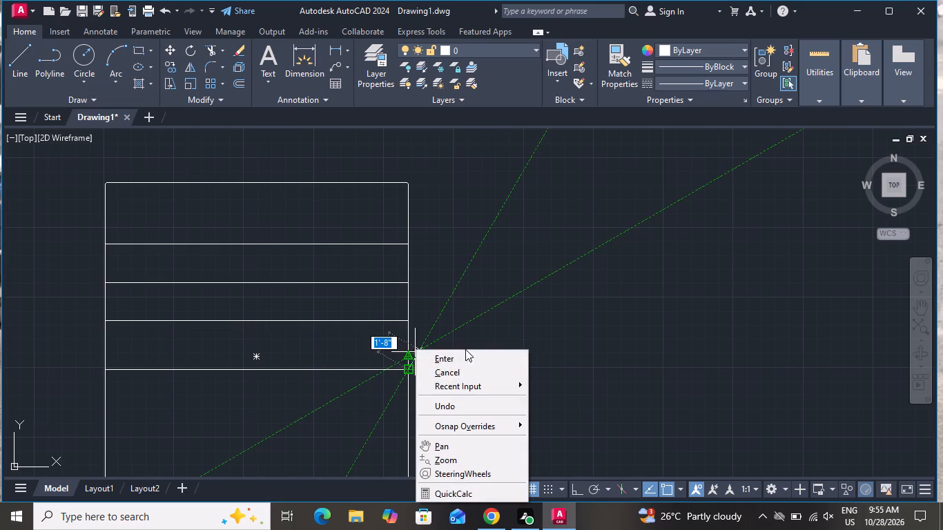
left_click(463, 366)
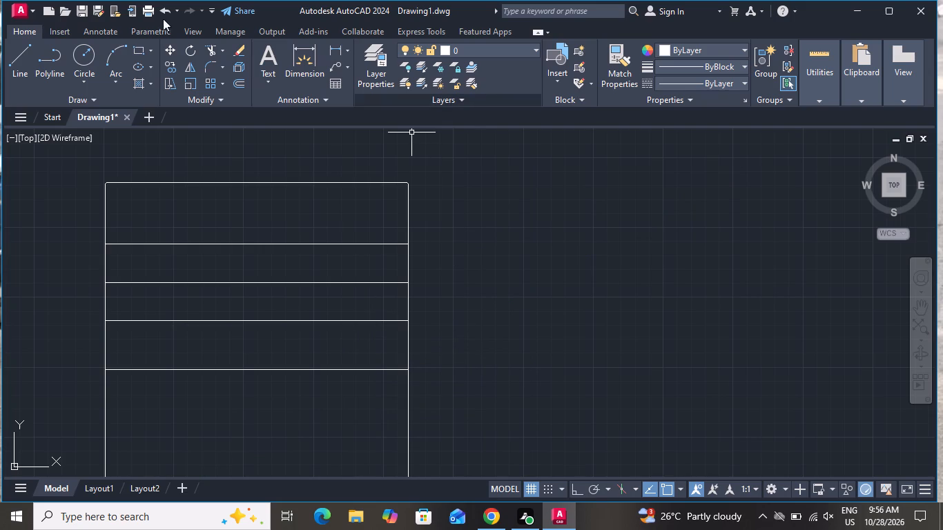
Draw a fifth horizontal line across the rectangle, a short distance below the fourth, and end the line.
left_click(10, 63)
scroll(323, 184, "down", 2)
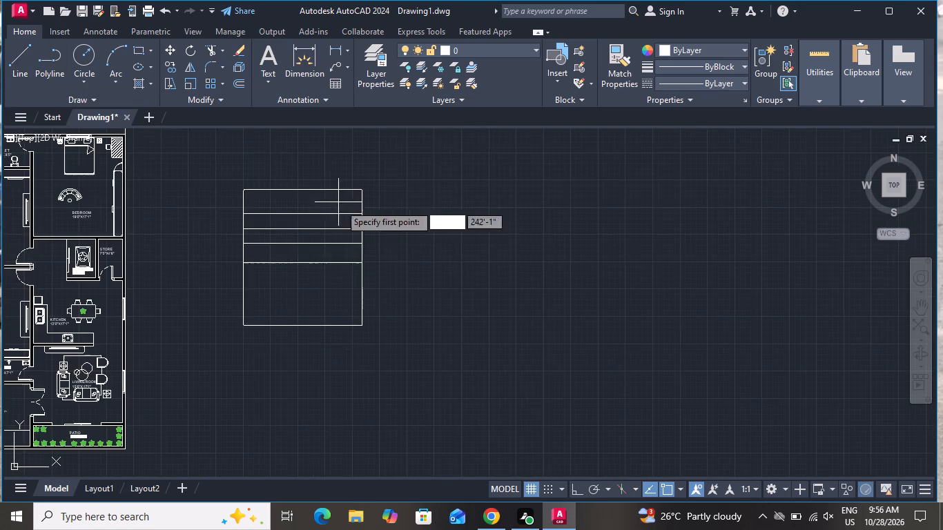
scroll(222, 279, "up", 2)
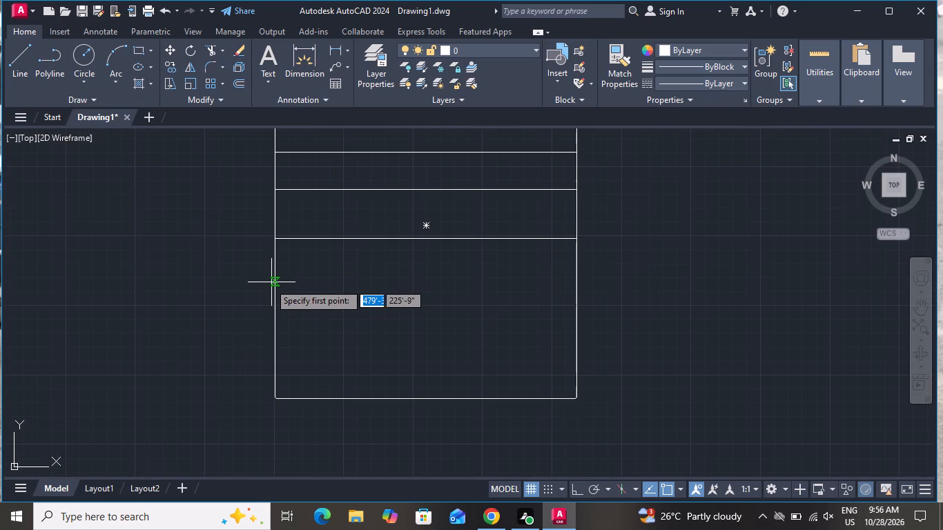
left_click(274, 277)
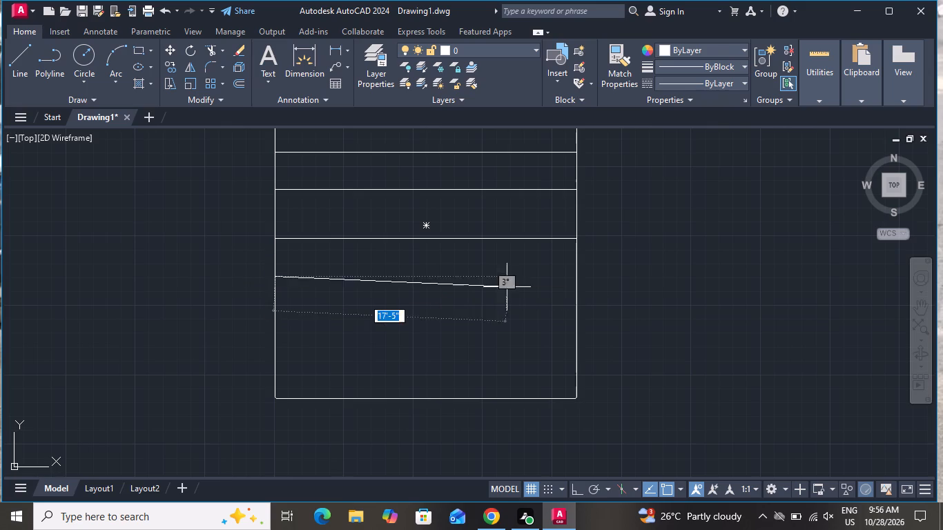
left_click(581, 274)
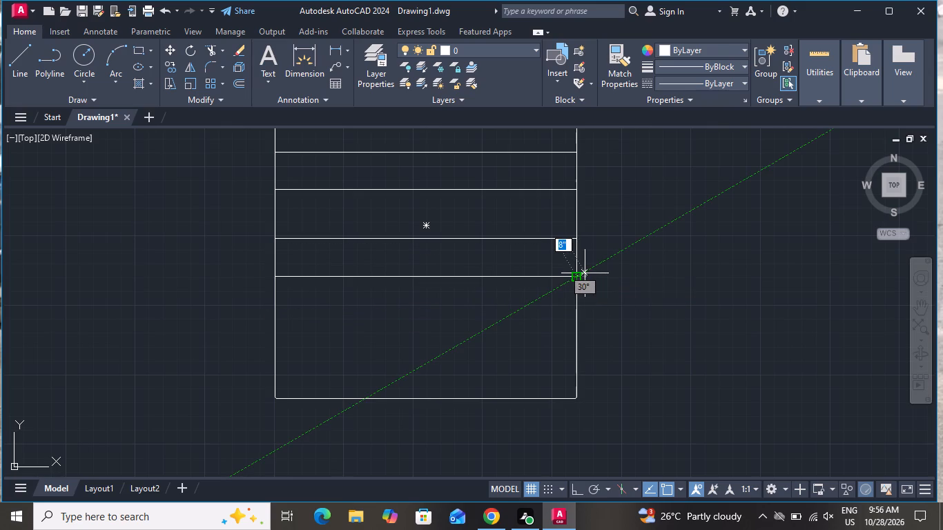
right_click(585, 273)
left_click(606, 302)
Draw a sixth horizontal line about 22'-7" long across the rectangle, a short distance below the fifth, and end the line.
left_click(16, 57)
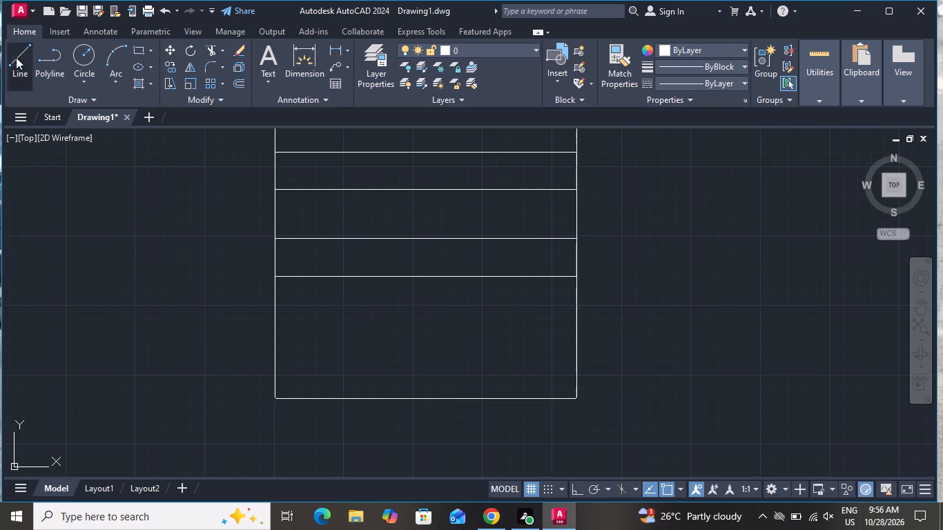
left_click(275, 325)
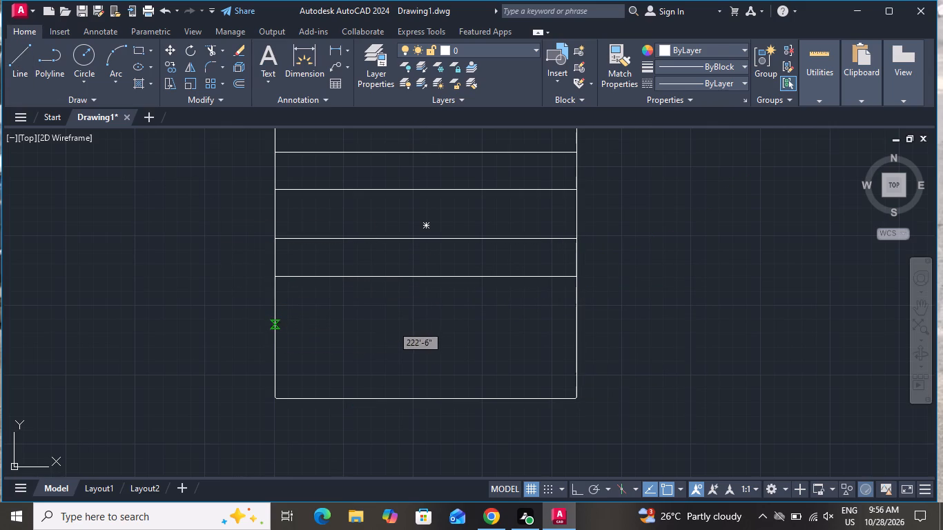
left_click(576, 326)
right_click(576, 326)
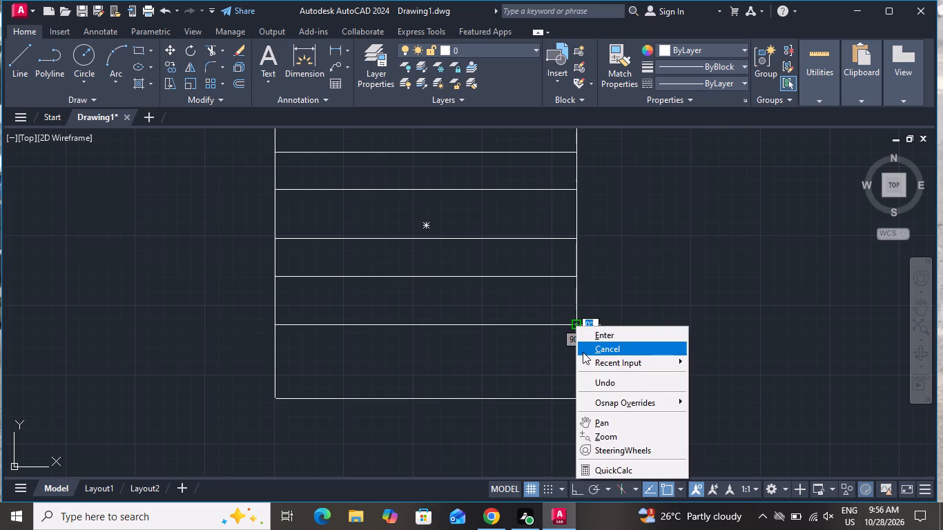
left_click(587, 352)
Add the multiline text DRAWING DETAILS in the table's top row.
scroll(594, 369, "down", 1)
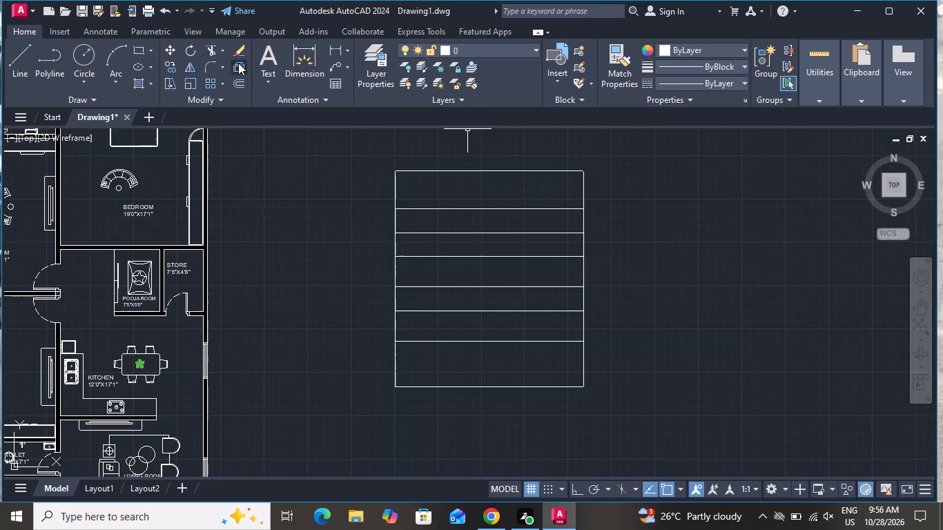
left_click(270, 62)
scroll(473, 191, "up", 2)
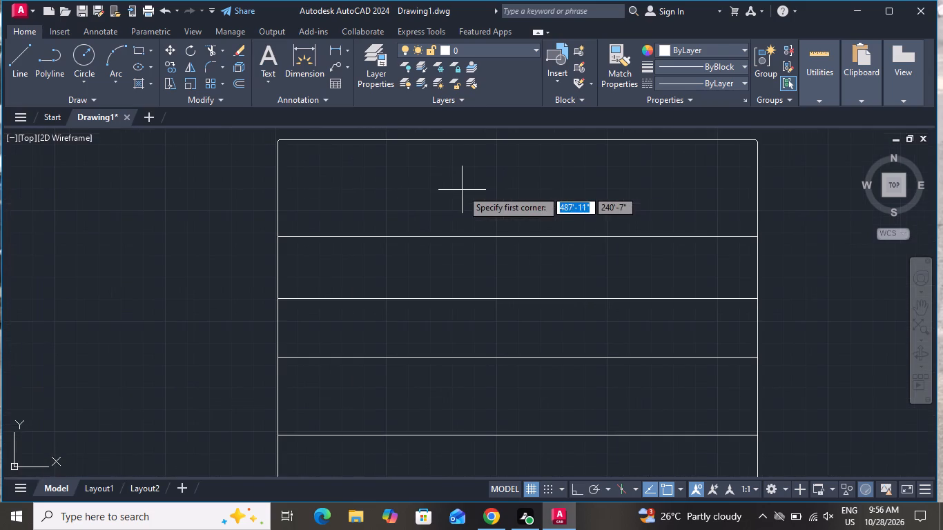
left_click(411, 181)
left_click(708, 220)
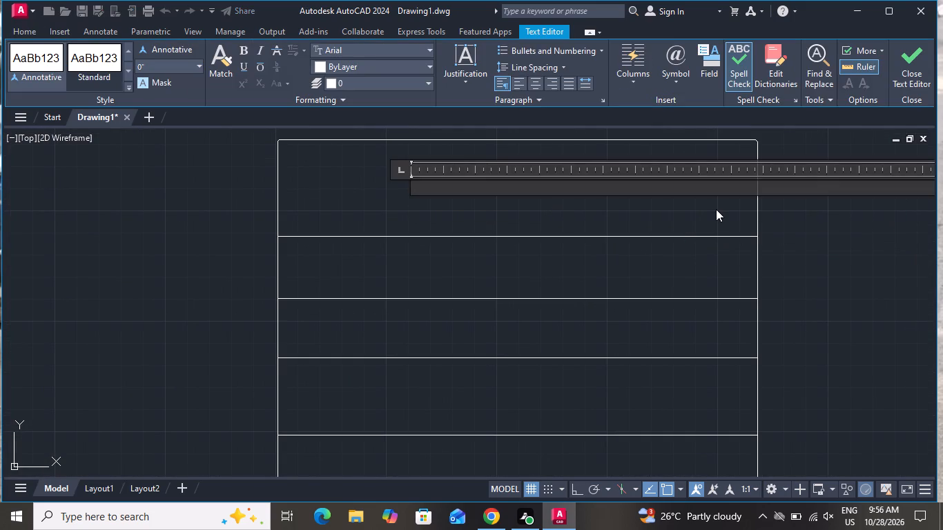
type("DRAW")
right_click(390, 0)
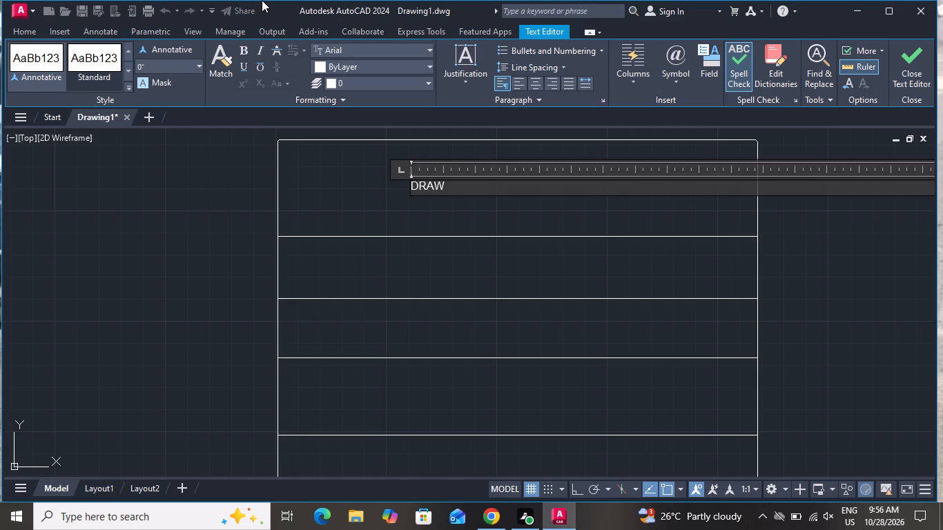
type("ING")
key("space")
type("DE")
type("TA")
type("ILS")
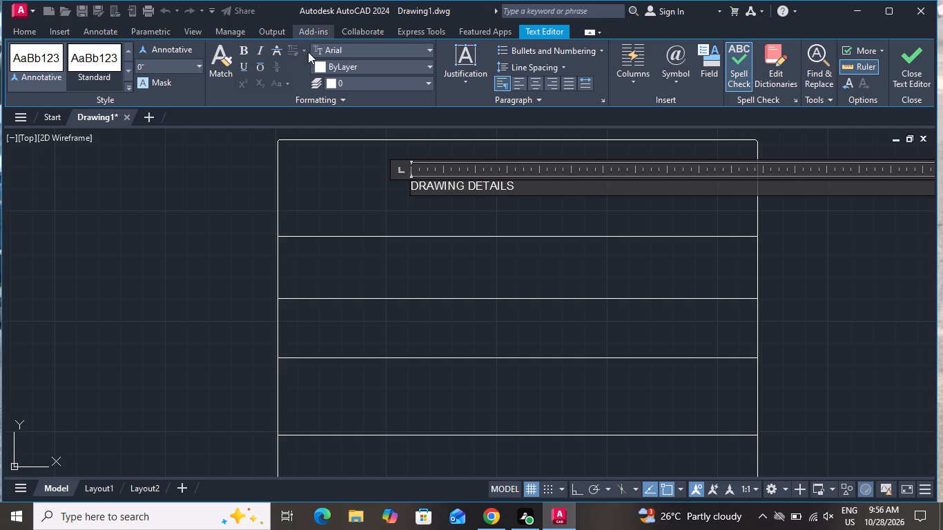
left_click(388, 206)
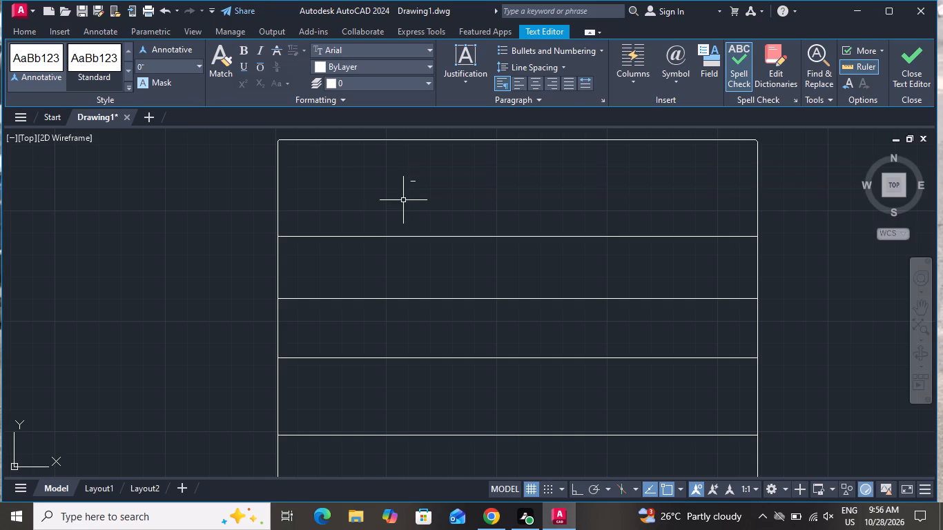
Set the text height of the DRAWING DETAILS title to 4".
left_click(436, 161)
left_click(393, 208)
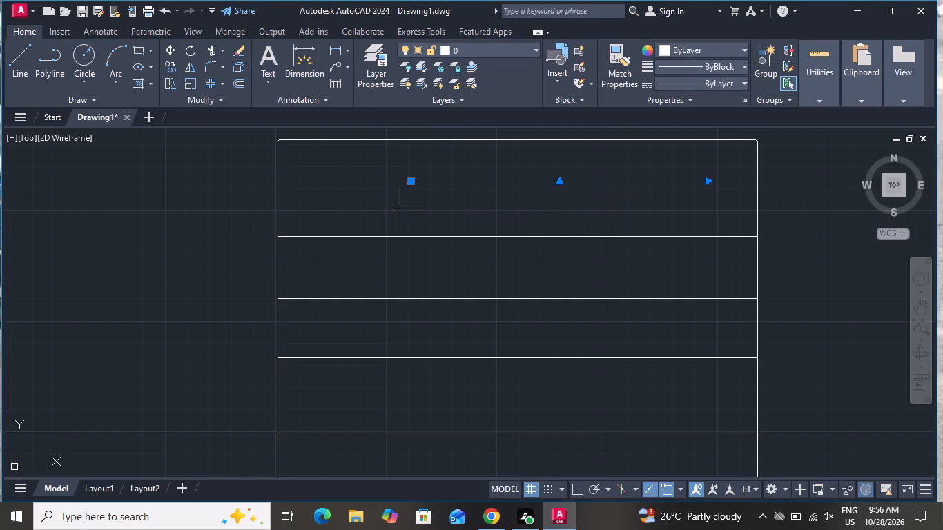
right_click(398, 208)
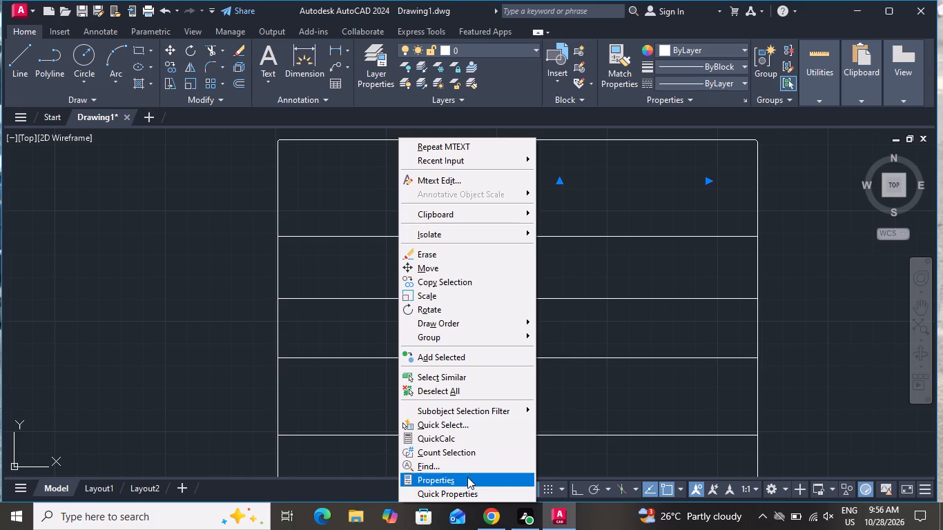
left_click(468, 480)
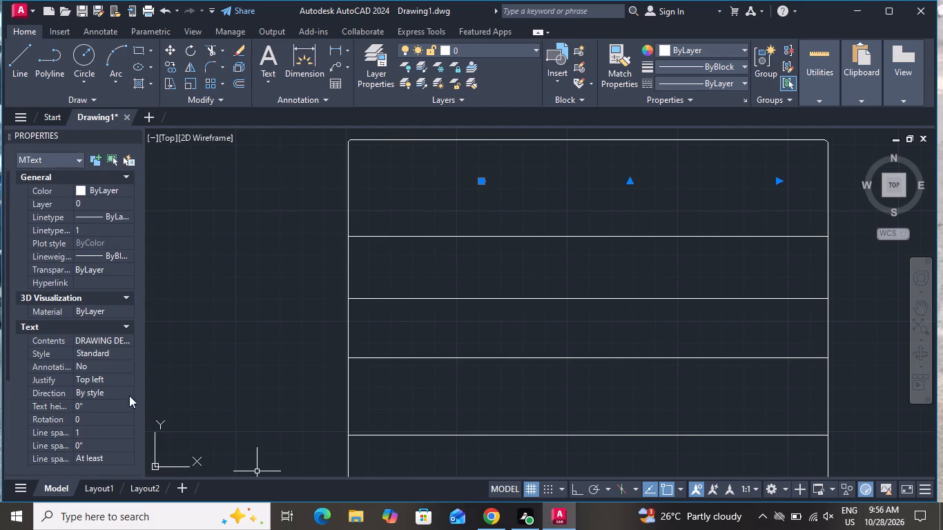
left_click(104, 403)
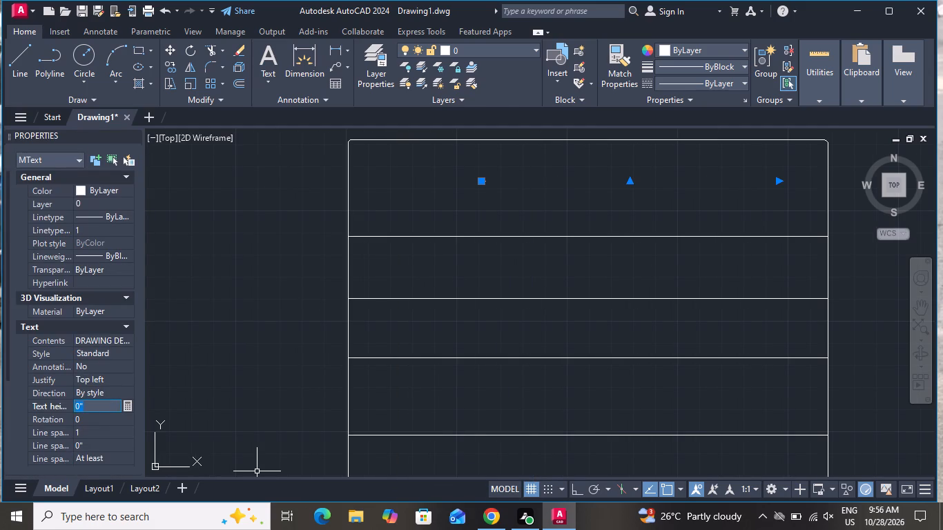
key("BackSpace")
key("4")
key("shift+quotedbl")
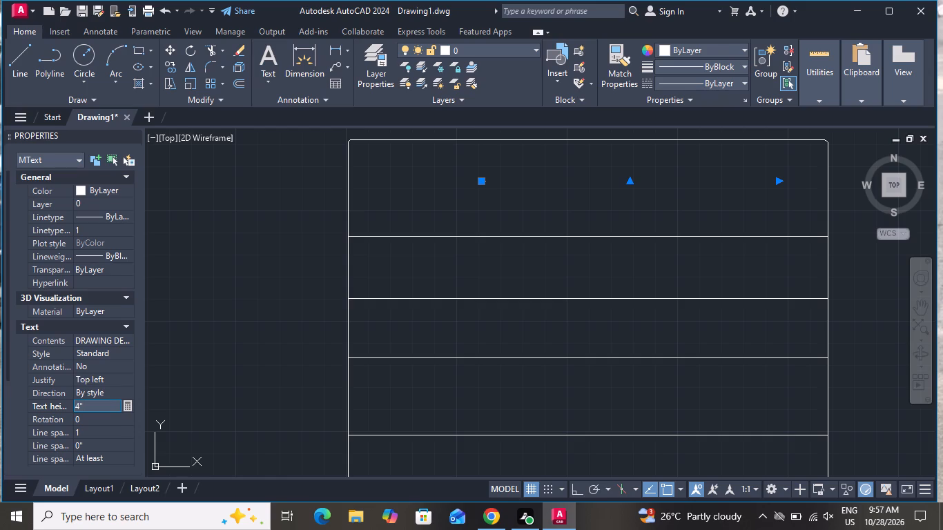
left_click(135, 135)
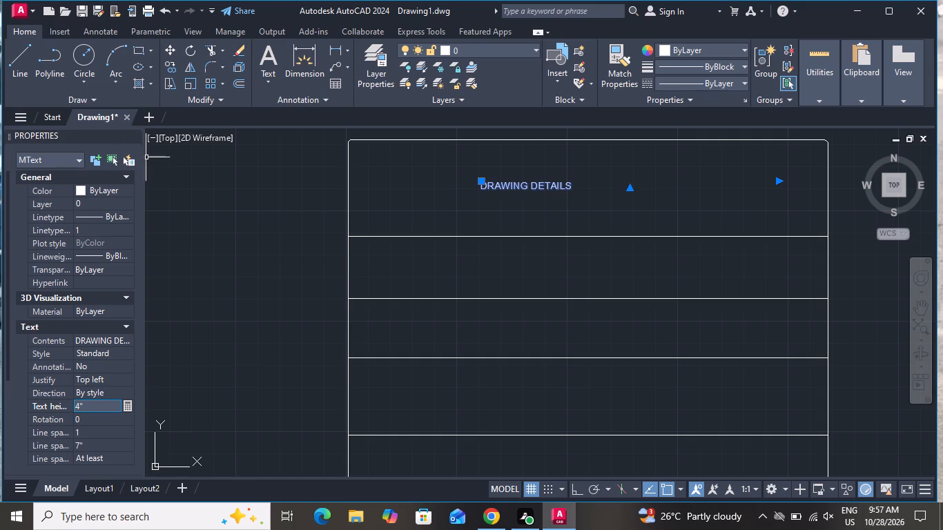
Set the DRAWING DETAILS title's text height to 6" and close its properties.
left_click(104, 410)
key("BackSpace")
key("BackSpace")
key("6")
key("shift+quotedbl")
left_click(131, 136)
right_click(128, 157)
key("shift+Page_Down")
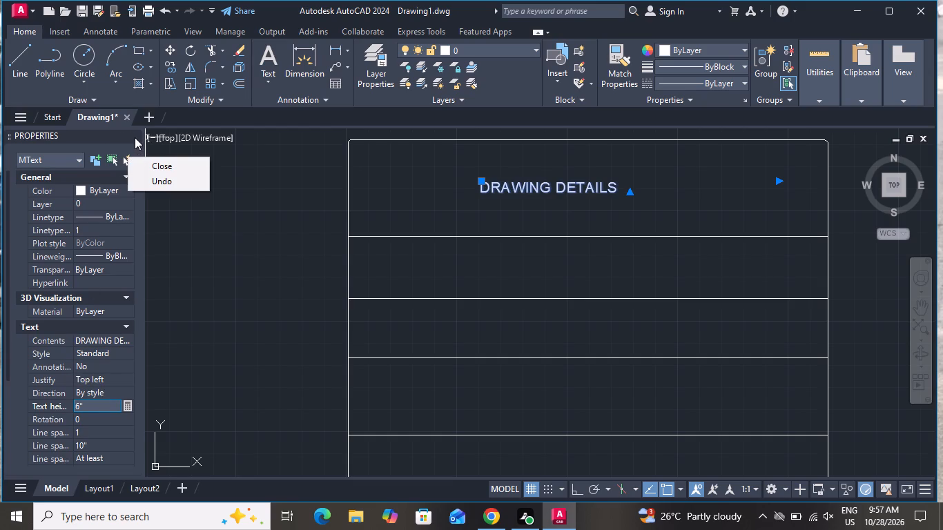
left_click(131, 139)
left_click(134, 135)
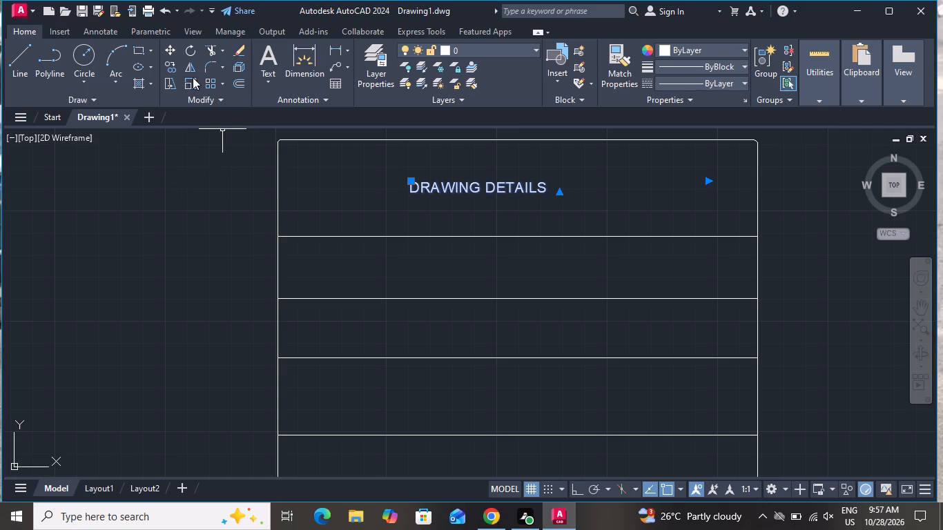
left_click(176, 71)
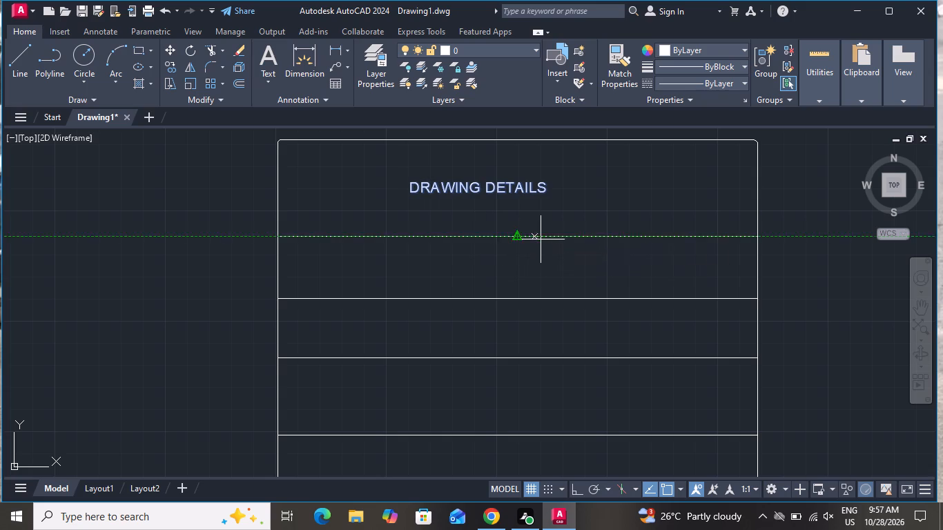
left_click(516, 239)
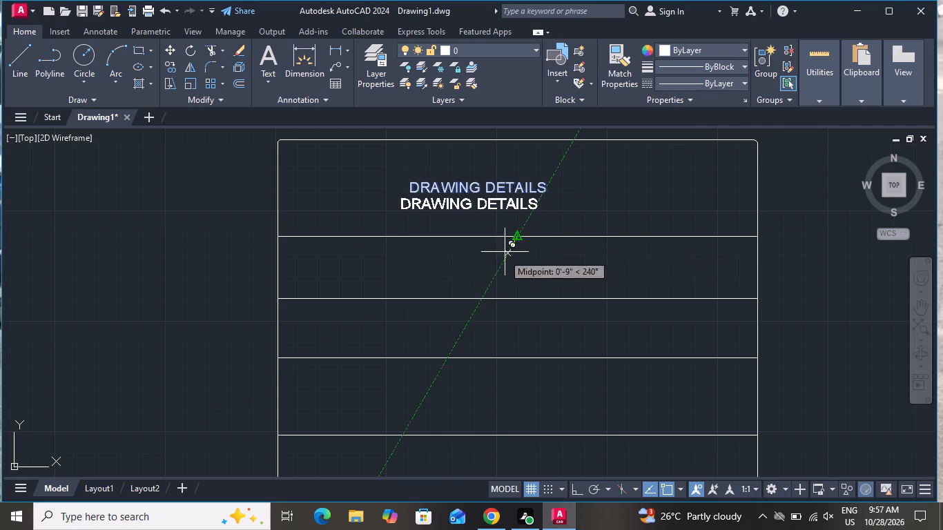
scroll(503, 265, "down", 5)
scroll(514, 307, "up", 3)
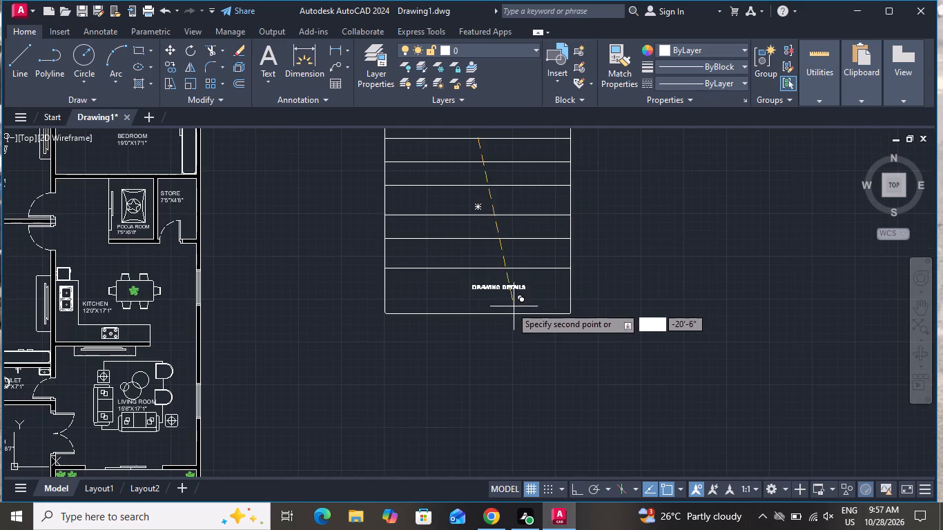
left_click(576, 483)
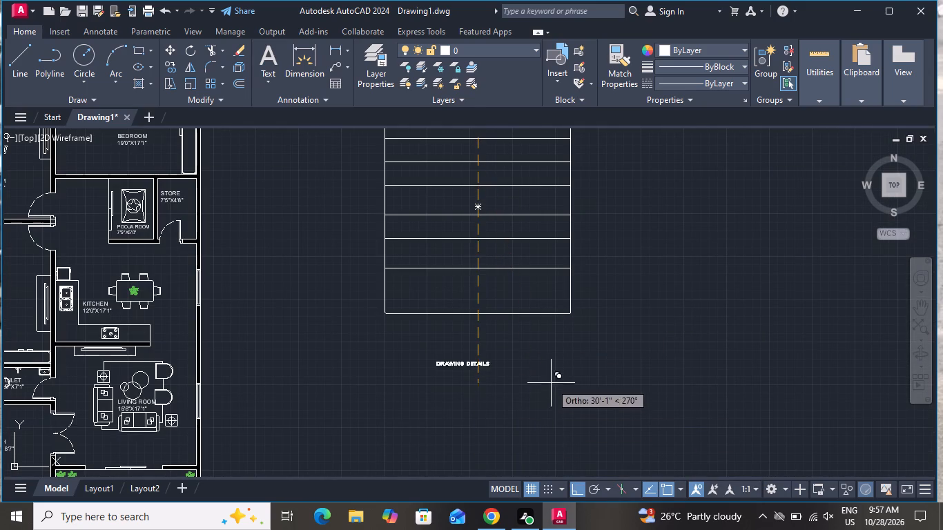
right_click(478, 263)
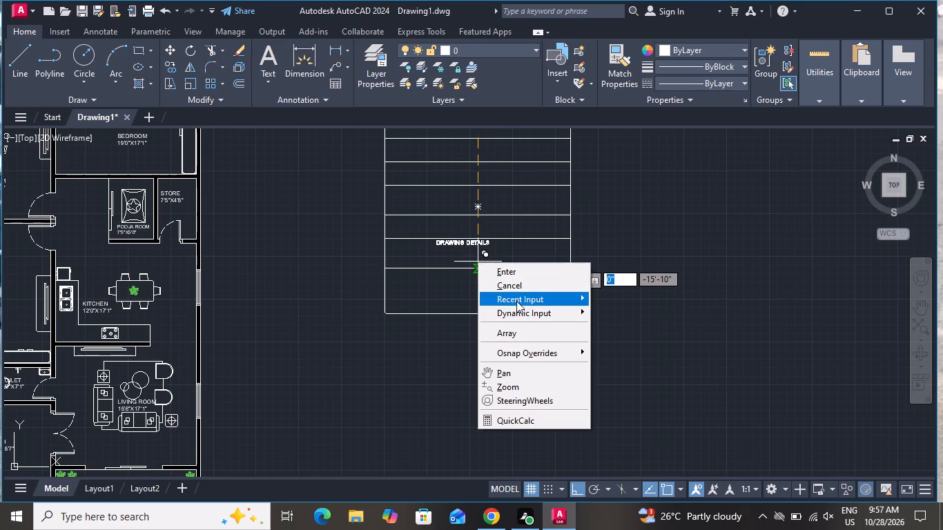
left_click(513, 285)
Draw a vertical line about 15'-10" long from the midpoint of the title row's lower line to the sixth horizontal line.
left_click(12, 50)
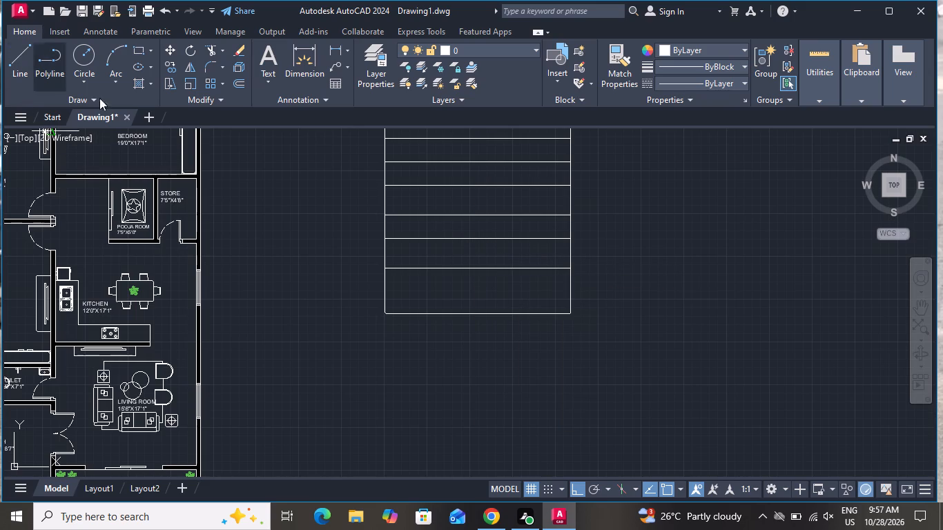
scroll(398, 337, "down", 3)
scroll(417, 293, "up", 3)
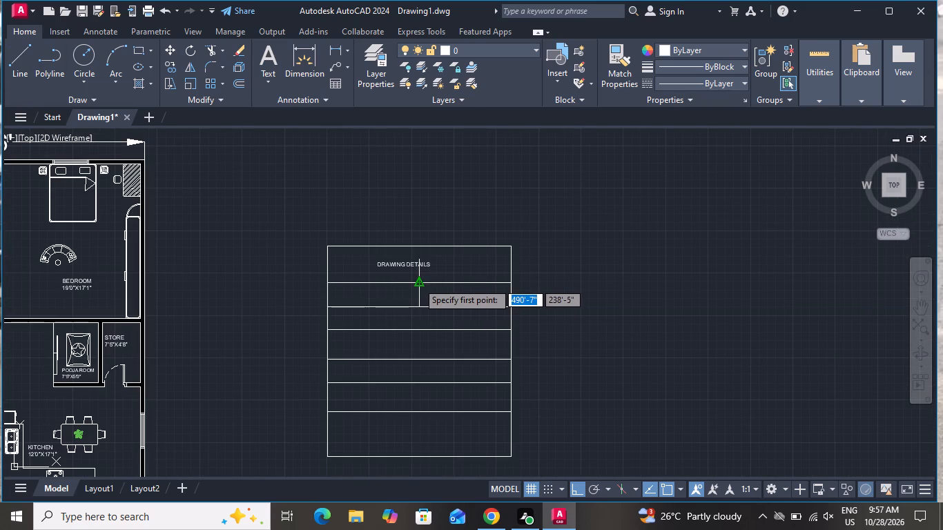
left_click(418, 282)
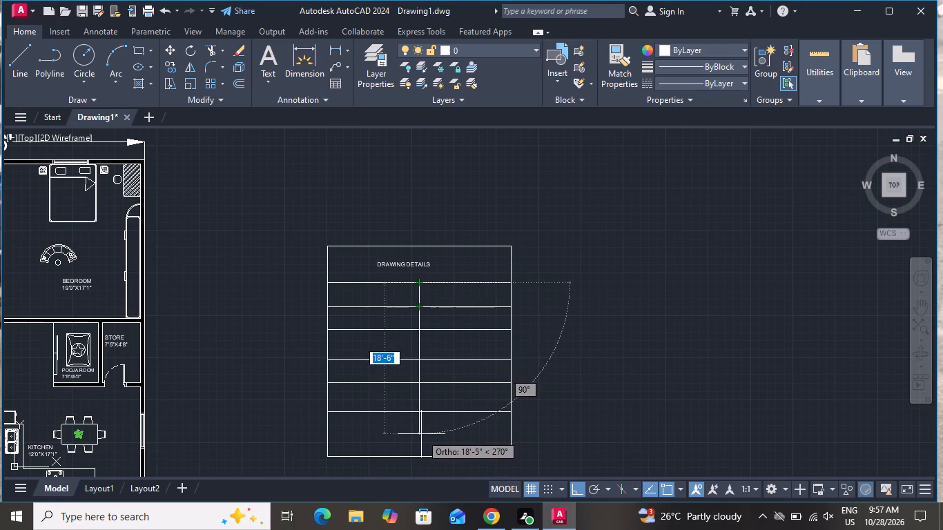
scroll(420, 437, "up", 1)
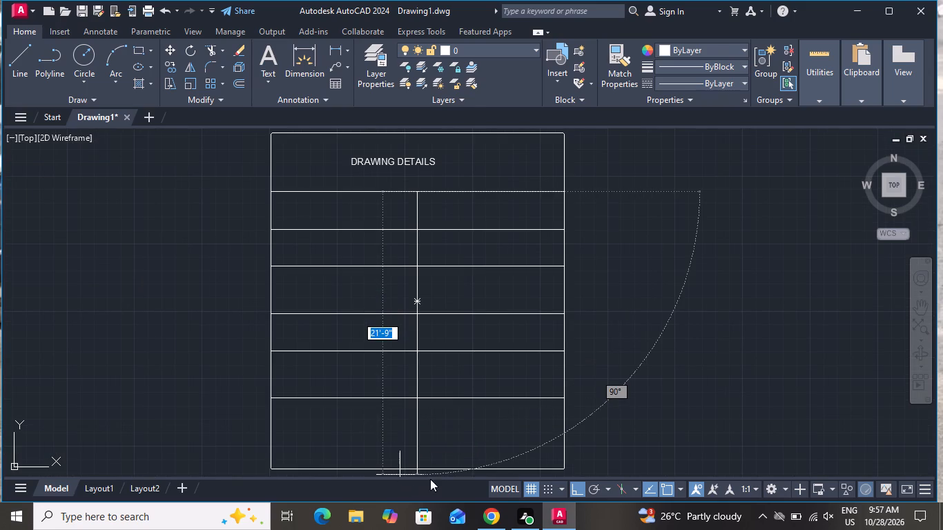
scroll(405, 432, "up", 1)
scroll(407, 397, "down", 3)
scroll(407, 398, "up", 5)
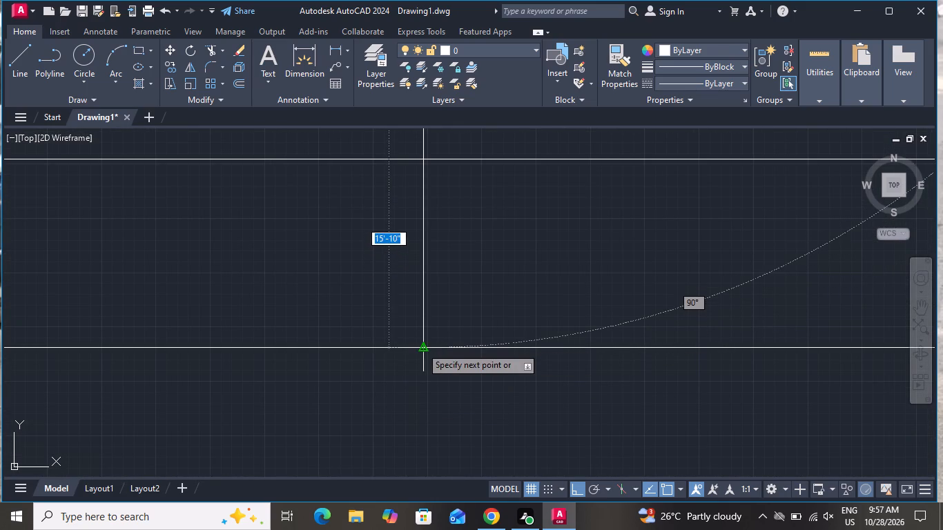
left_click(421, 347)
right_click(421, 347)
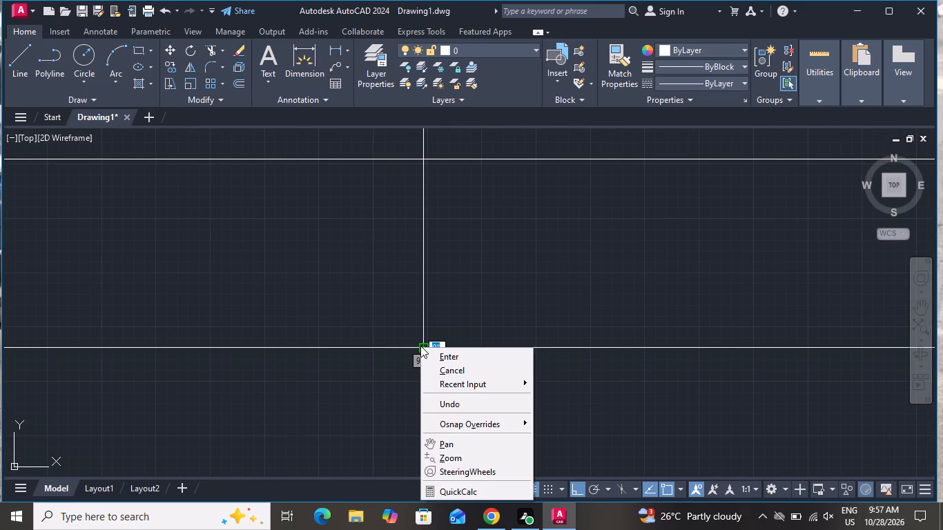
left_click(448, 372)
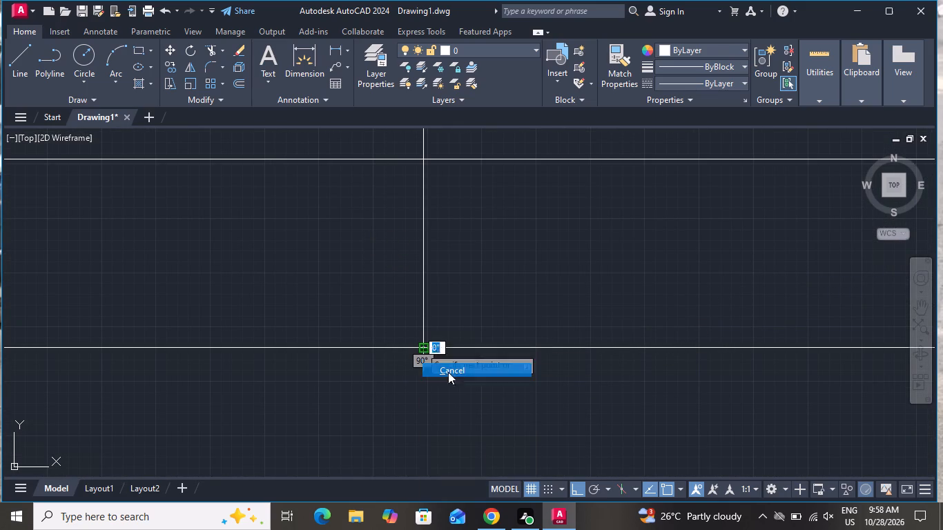
scroll(448, 372, "down", 4)
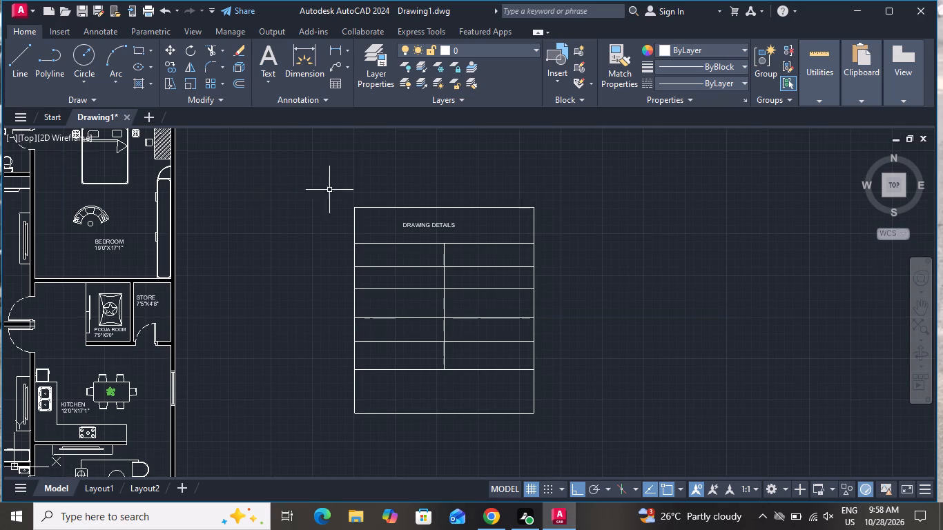
Turn off Ortho mode and copy the DRAWING DETAILS title into the left cell of the row directly below it.
scroll(397, 220, "up", 2)
left_click(422, 225)
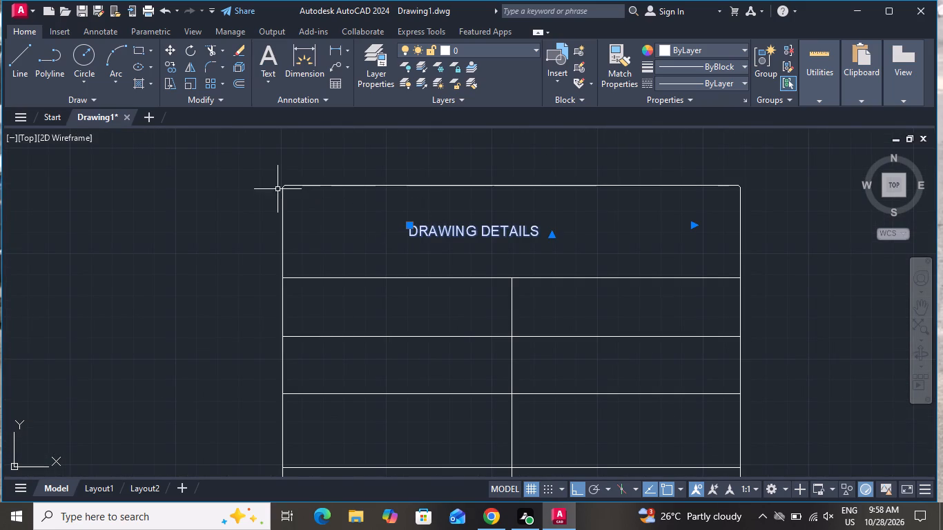
left_click(172, 66)
left_click(491, 234)
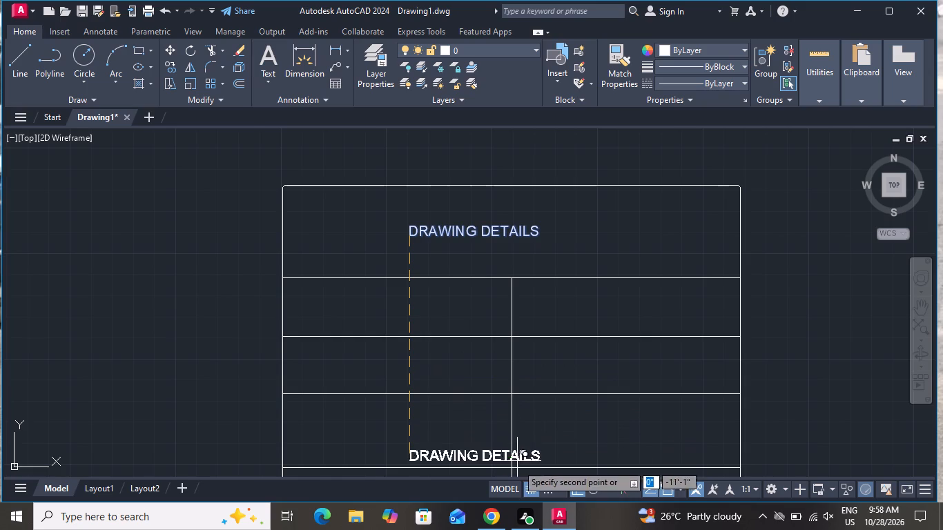
left_click(579, 487)
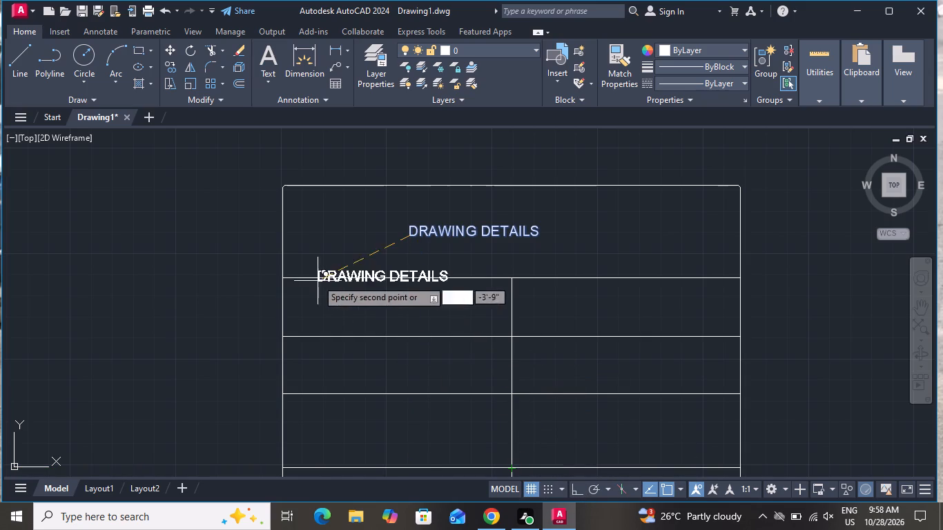
left_click(322, 316)
right_click(322, 318)
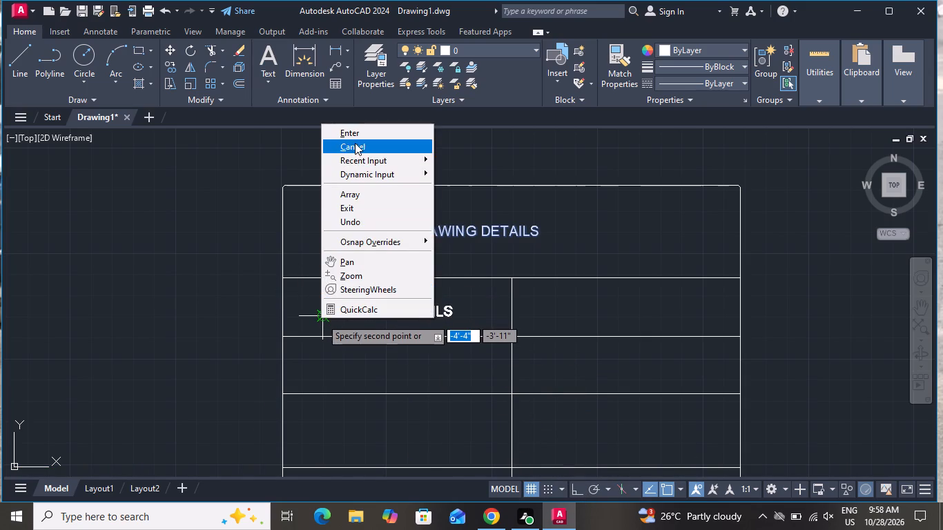
left_click(355, 143)
scroll(480, 315, "up", 2)
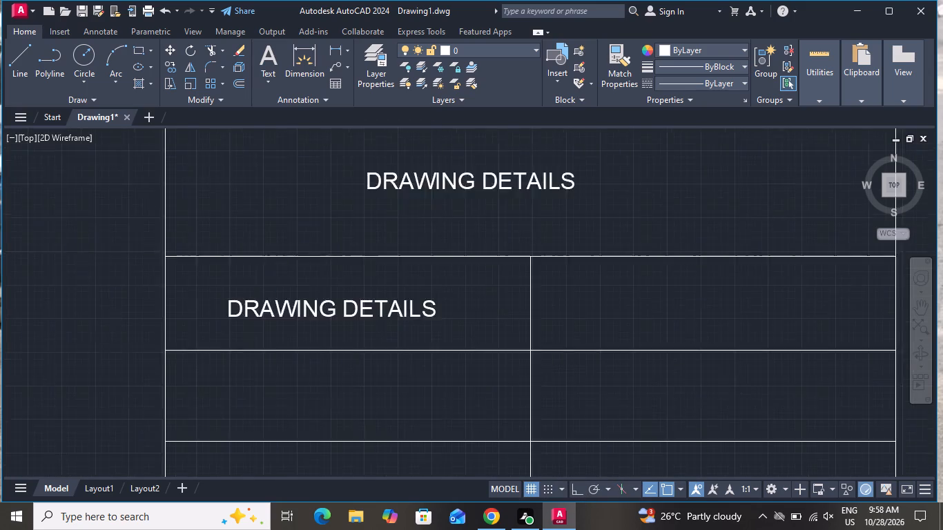
Replace the copied DRAWING DETAILS text in the left cell with PLOT SIZE.
double_click(408, 303)
triple_click(401, 313)
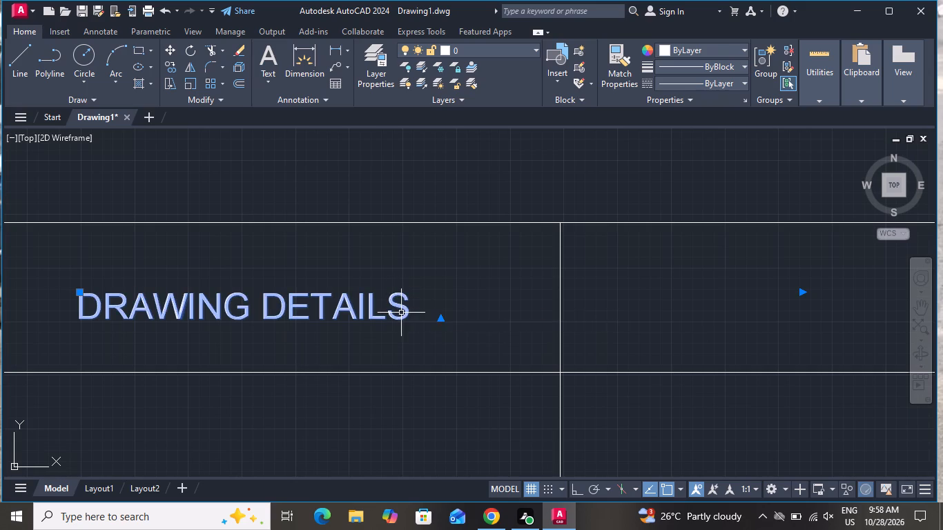
left_click(404, 305)
left_click(398, 298)
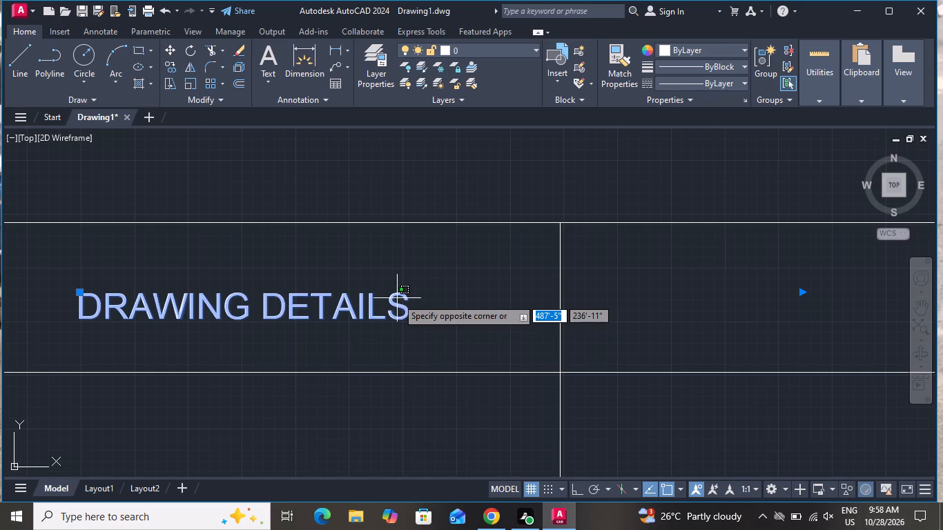
triple_click(396, 297)
scroll(395, 303, "down", 1)
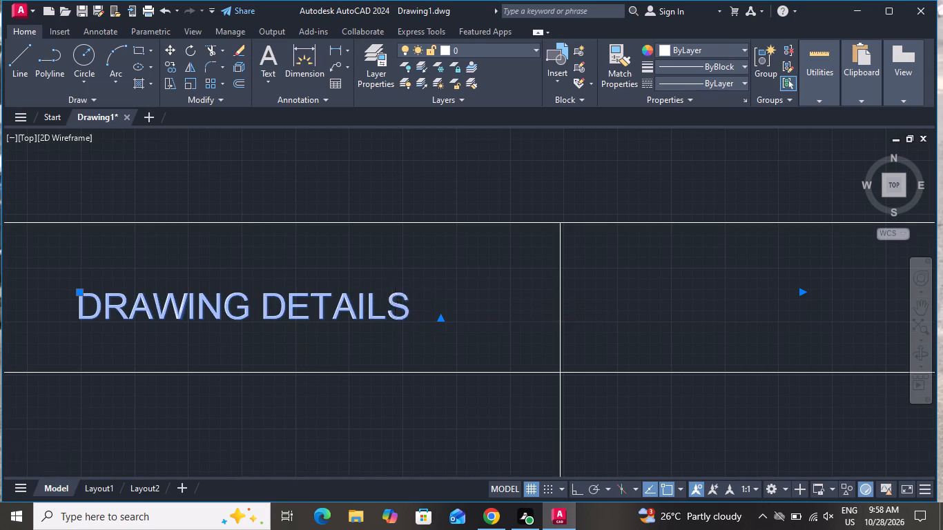
scroll(395, 303, "down", 1)
triple_click(394, 306)
triple_click(327, 308)
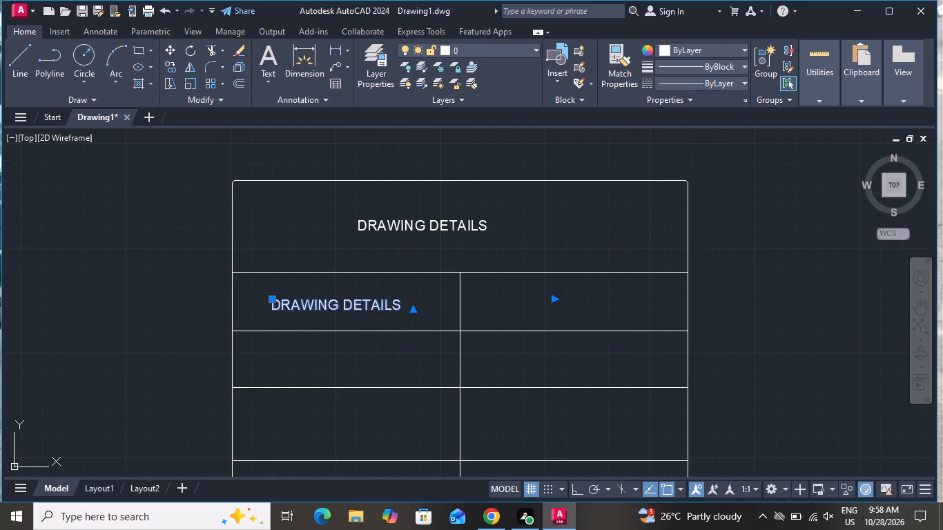
left_click(428, 303)
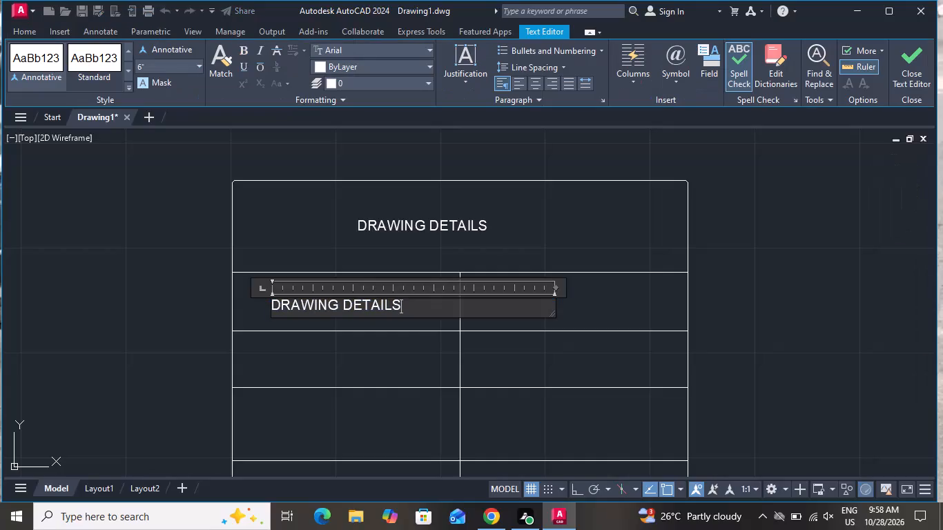
key("BackSpace")
key("BackSpace")
key("BackSpace")
key("BackSpace")
key("BackSpace")
key("BackSpace")
key("BackSpace")
key("BackSpace")
key("BackSpace")
key("BackSpace")
key("BackSpace")
key("BackSpace")
key("BackSpace")
key("BackSpace")
key("BackSpace")
key("BackSpace")
key("BackSpace")
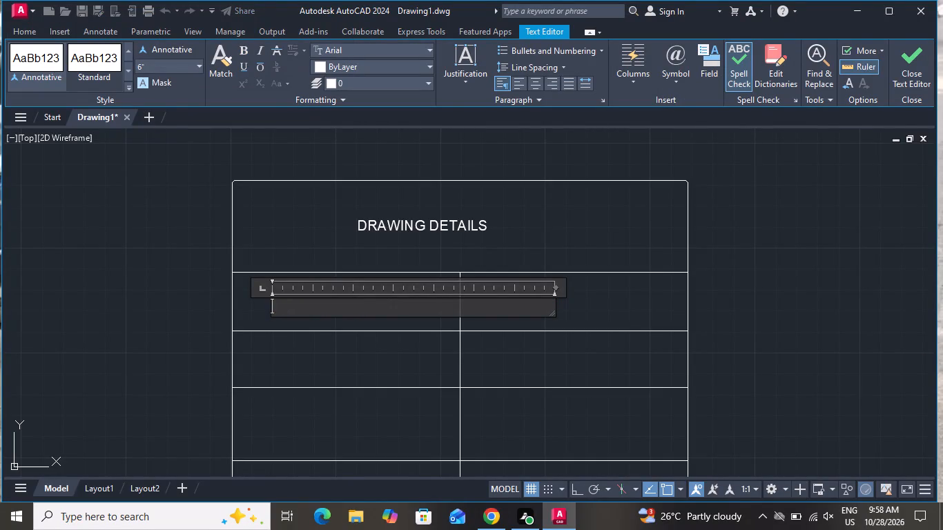
key("BackSpace")
type("PLOT SI")
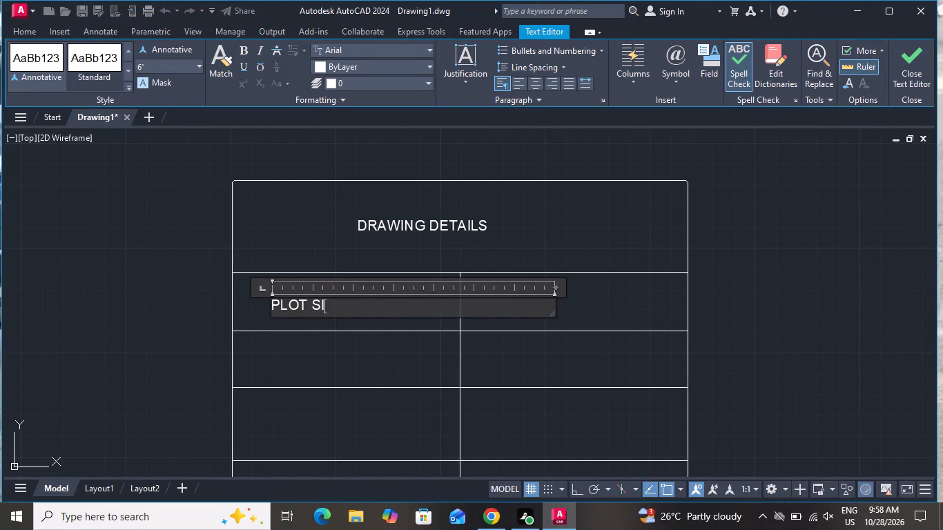
type("ZE")
left_click(589, 306)
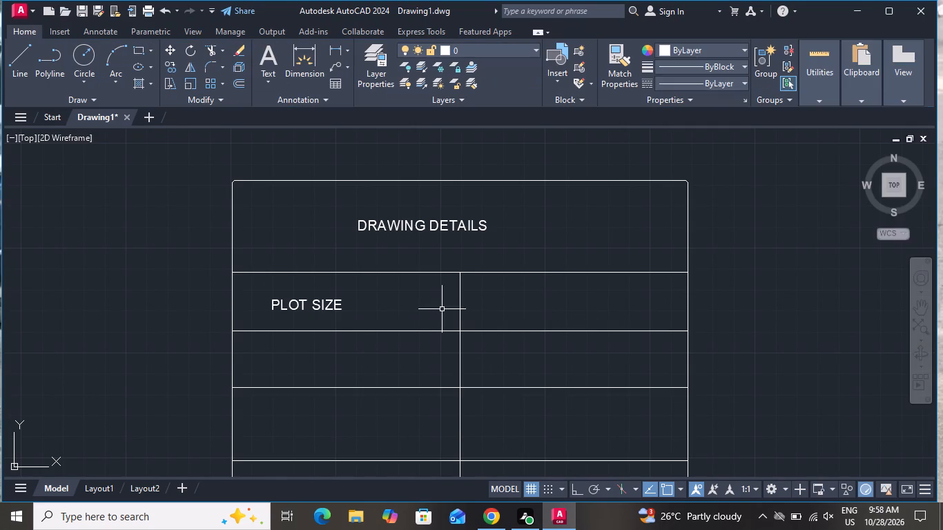
Move the PLOT SIZE text into the right cell of the same table row.
left_click(330, 305)
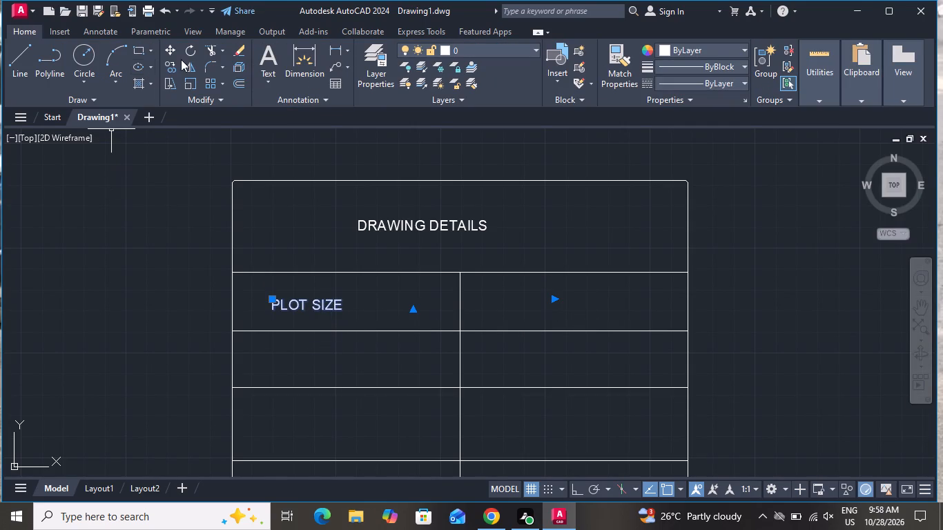
left_click_drag(169, 46, 173, 40)
left_click(177, 50)
left_click(342, 334)
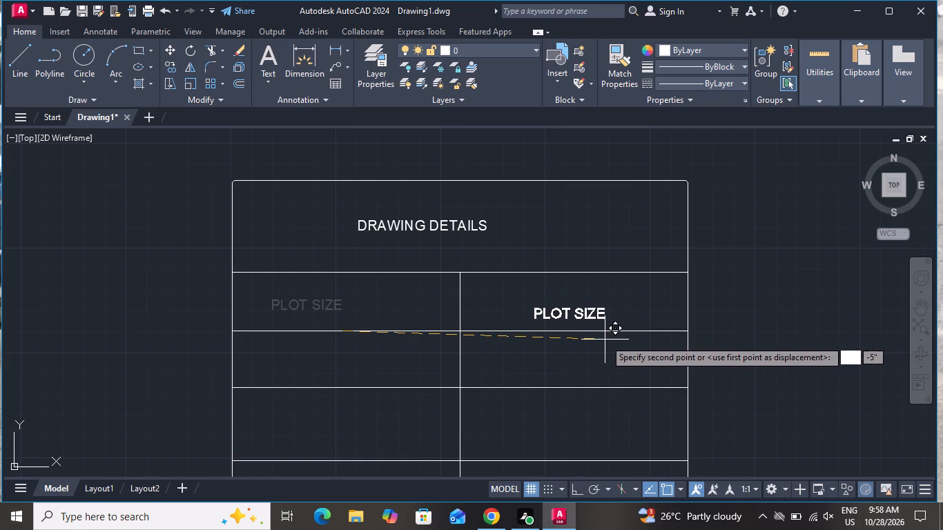
left_click(603, 340)
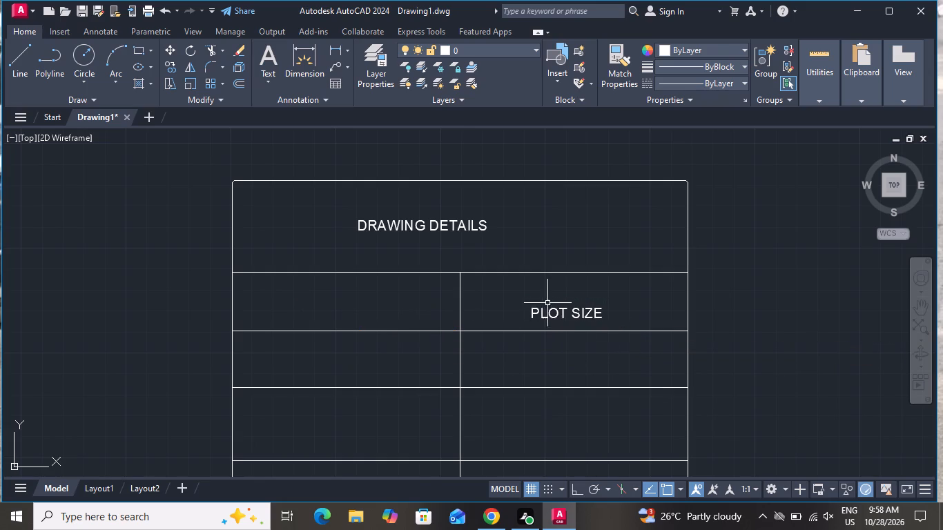
Copy the PLOT SIZE text about 11'-6" back into the left cell of the same row.
left_click(543, 313)
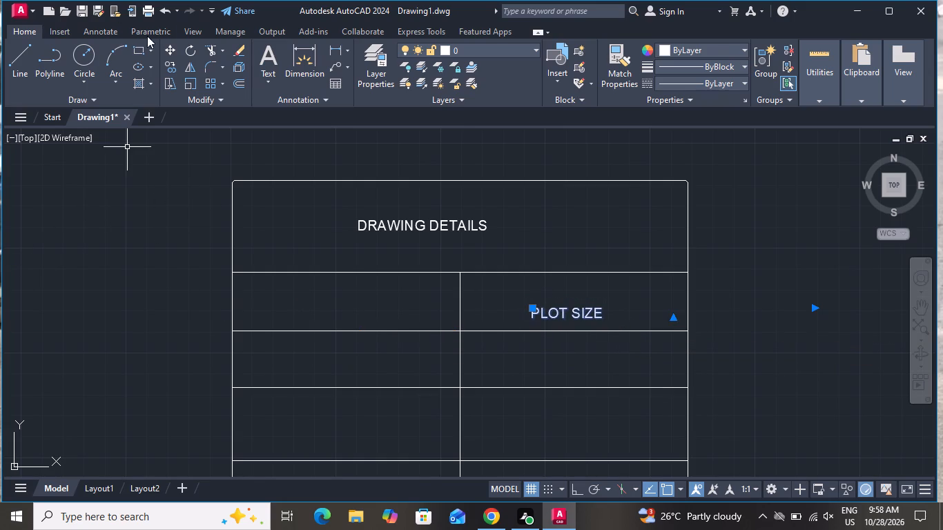
left_click(173, 72)
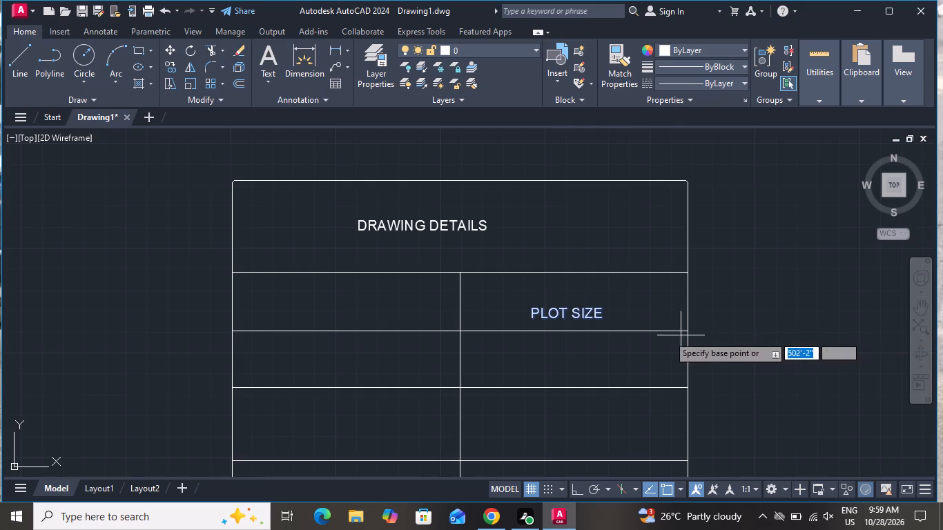
left_click(574, 325)
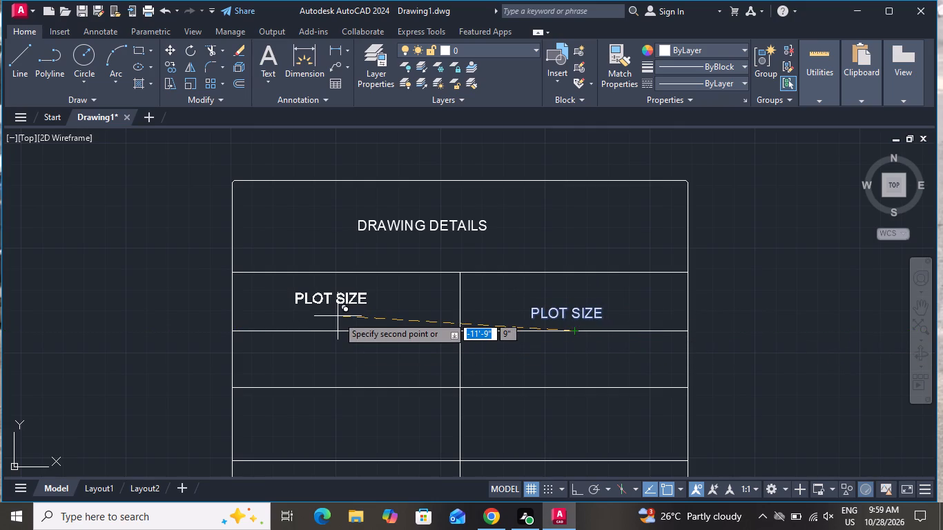
left_click(342, 325)
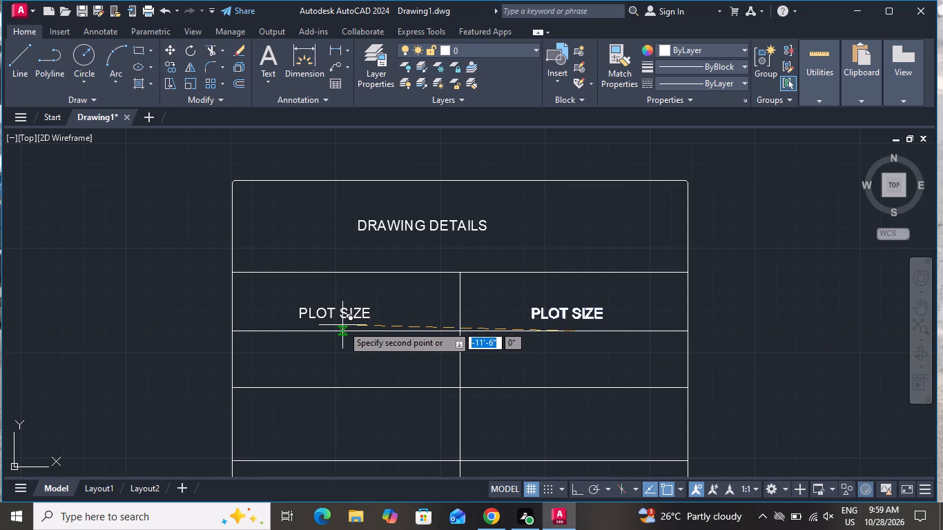
right_click(342, 325)
left_click(429, 150)
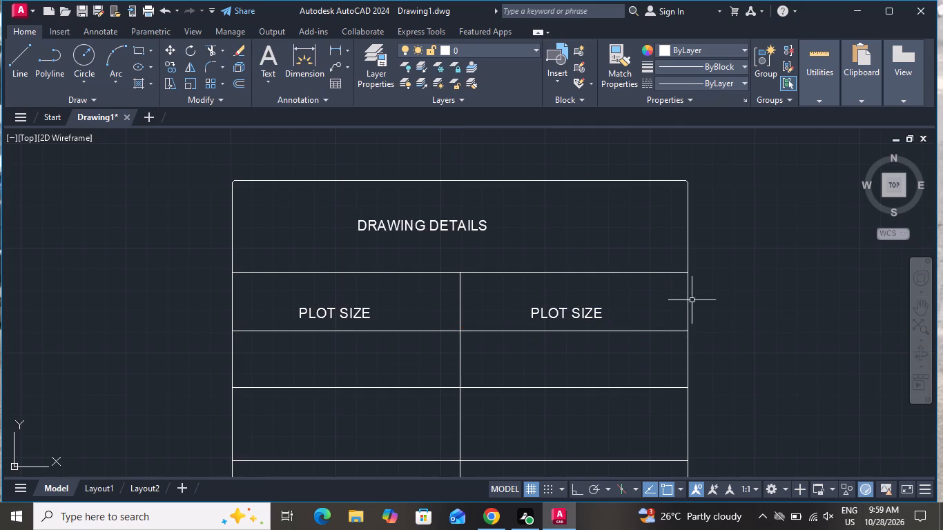
Replace the PLOT SIZE text in the right cell of the first table row with 36'X60' SF.
scroll(582, 302, "up", 2)
double_click(629, 319)
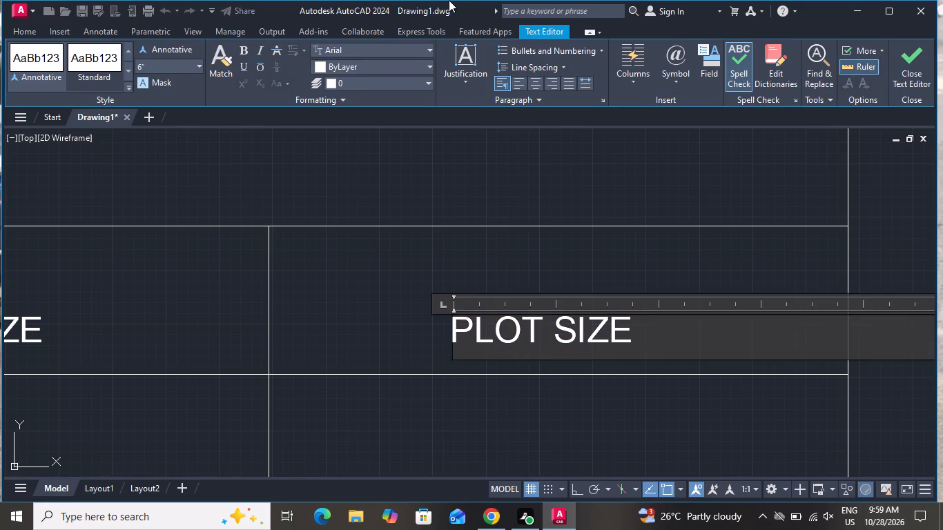
key("BackSpace")
key("BackSpace")
key("BackSpace")
key("BackSpace")
key("BackSpace")
key("BackSpace")
key("BackSpace")
key("BackSpace")
key("BackSpace")
key("BackSpace")
key("BackSpace")
key("BackSpace")
key("BackSpace")
key("BackSpace")
key("BackSpace")
key("BackSpace")
key("BackSpace")
key("BackSpace")
key("BackSpace")
key("BackSpace")
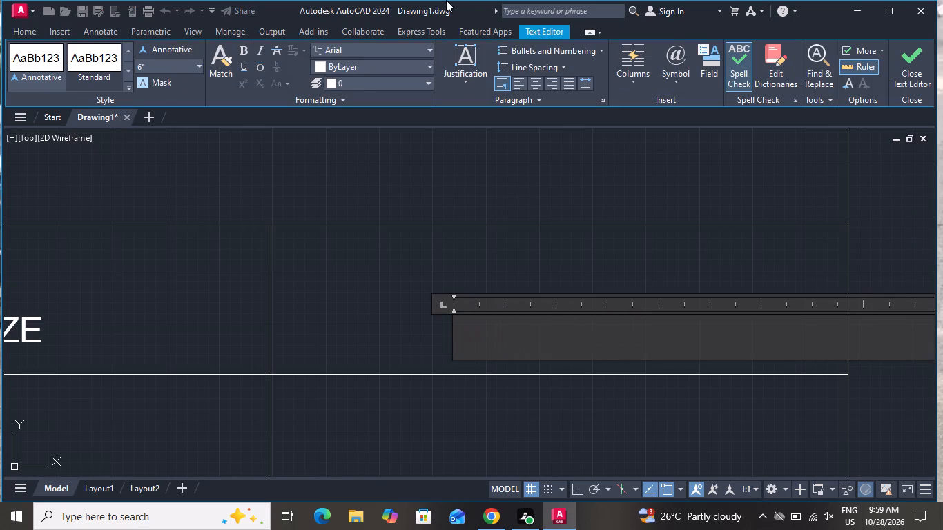
type("36")
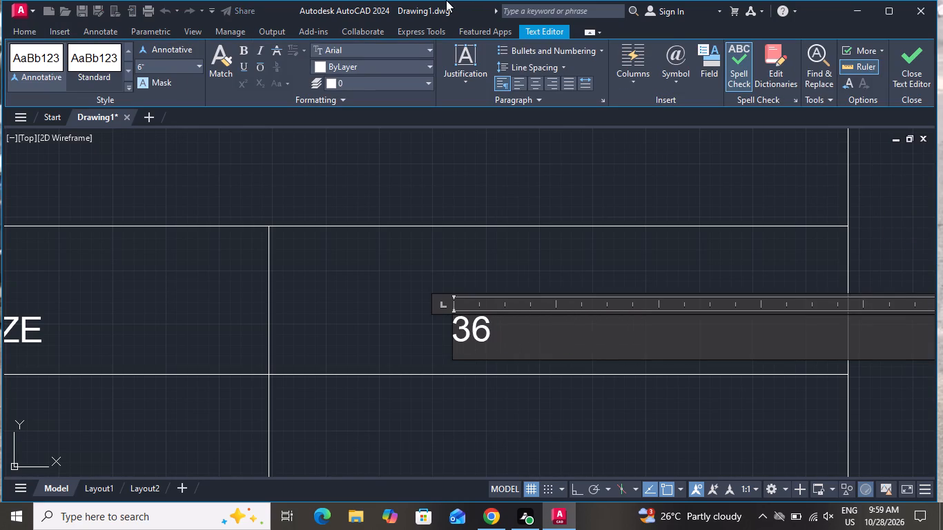
key("apostrophe")
key("x")
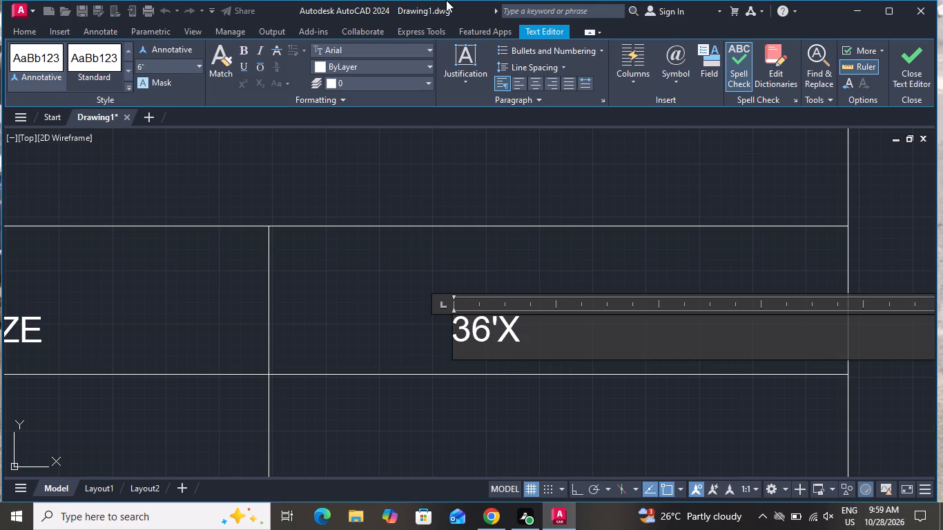
type("60'")
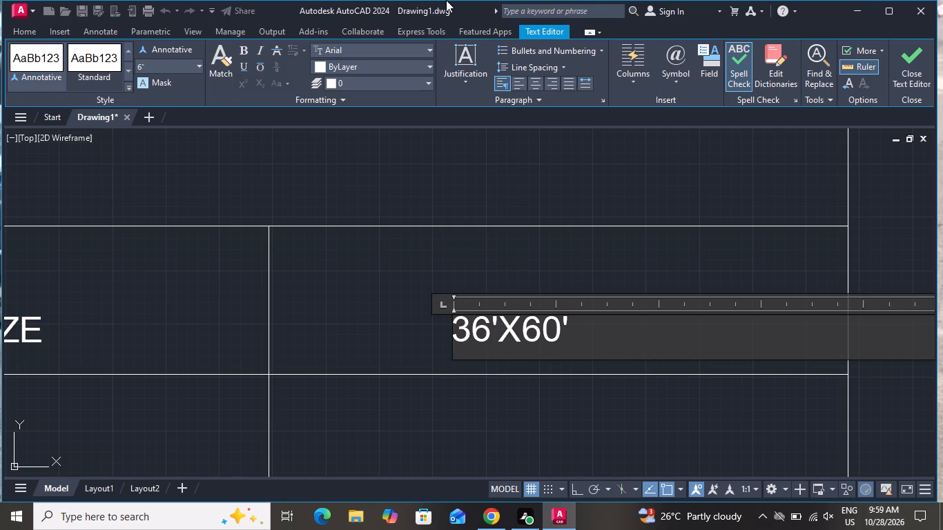
key("space")
key("s")
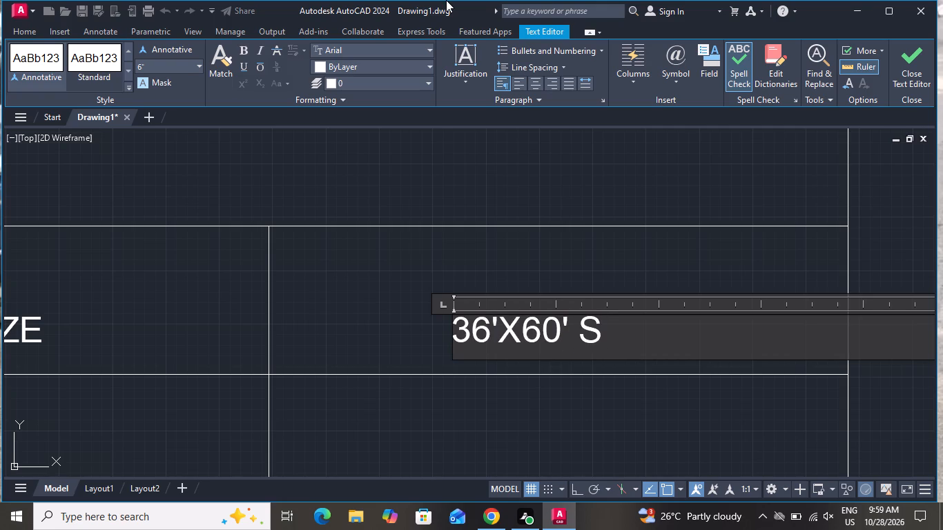
key("f")
left_click(345, 279)
Copy the 36'X60' SF text into the right cells of the four table rows below it.
scroll(350, 300, "down", 2)
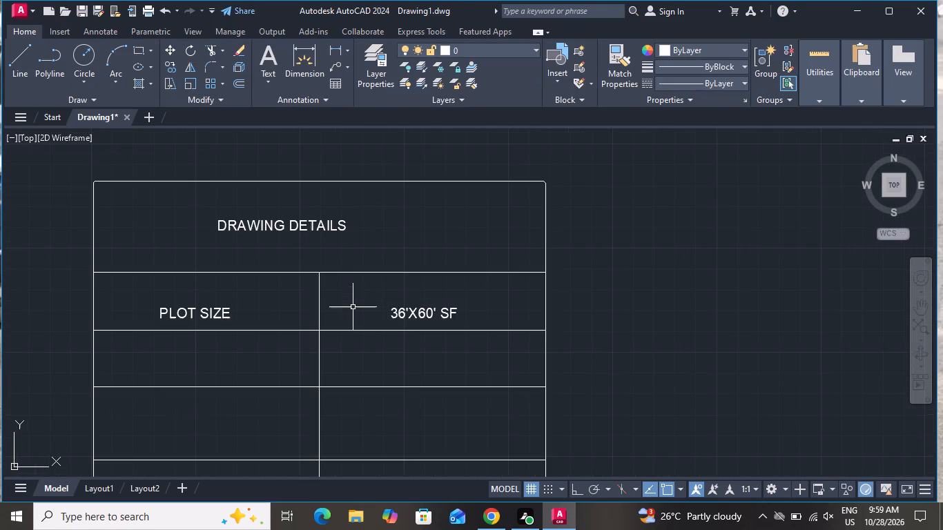
scroll(445, 326, "up", 2)
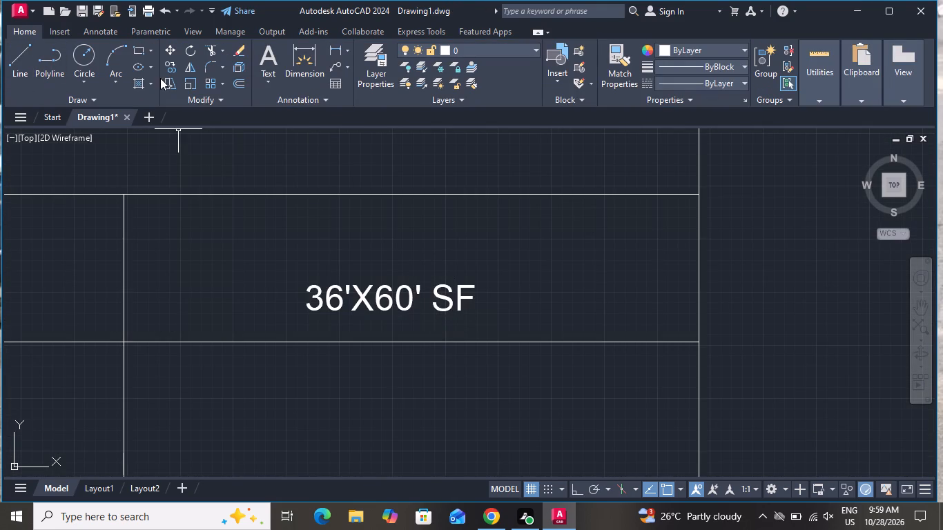
left_click(293, 286)
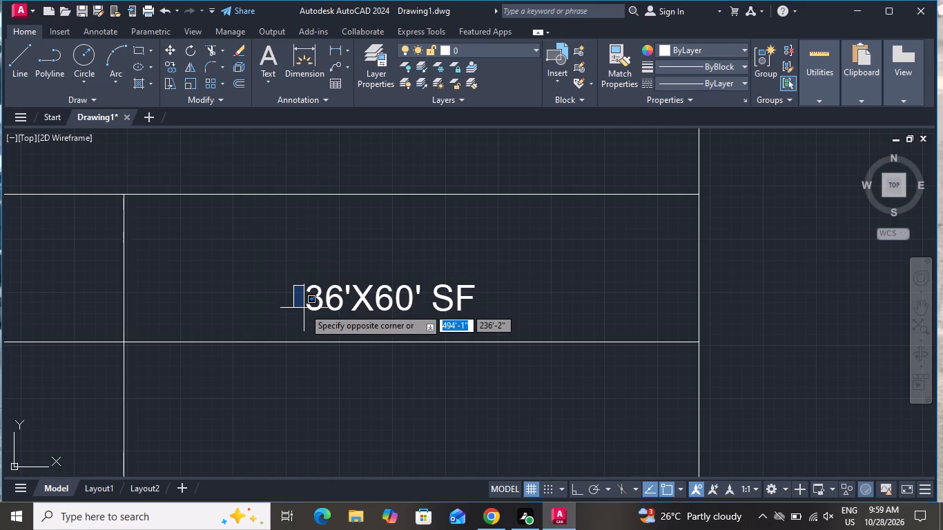
left_click(280, 296)
scroll(267, 276, "down", 1)
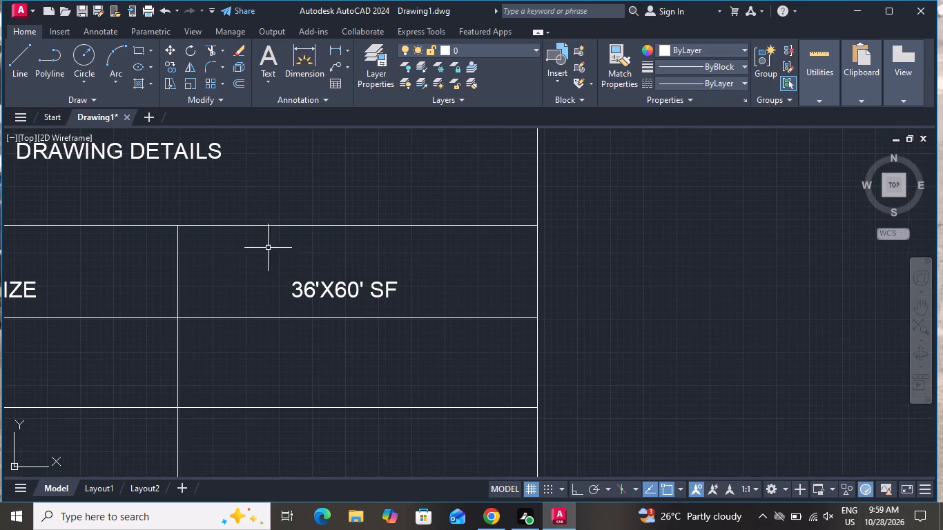
left_click(302, 288)
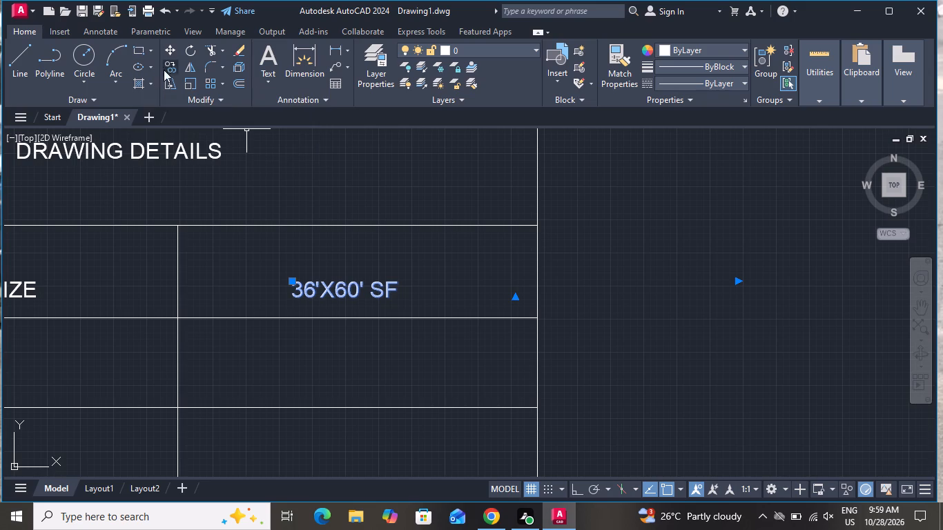
left_click(173, 63)
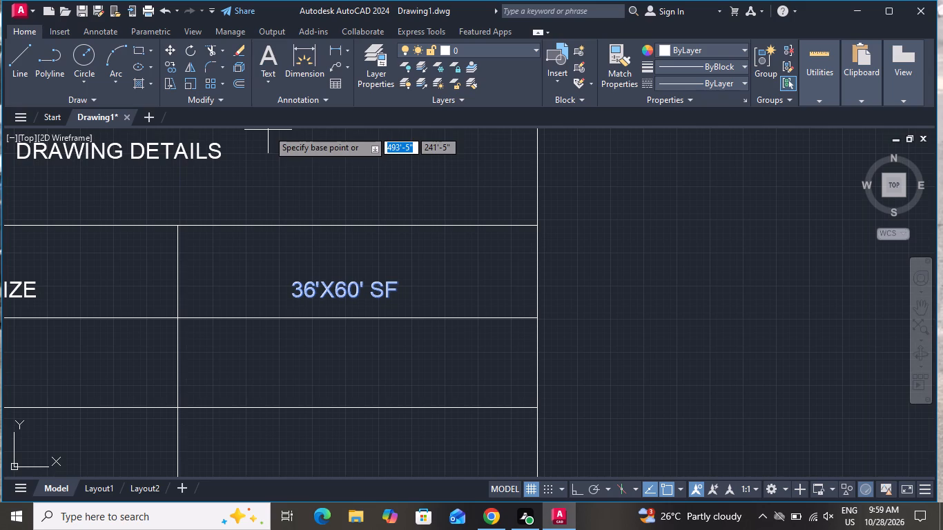
left_click(292, 274)
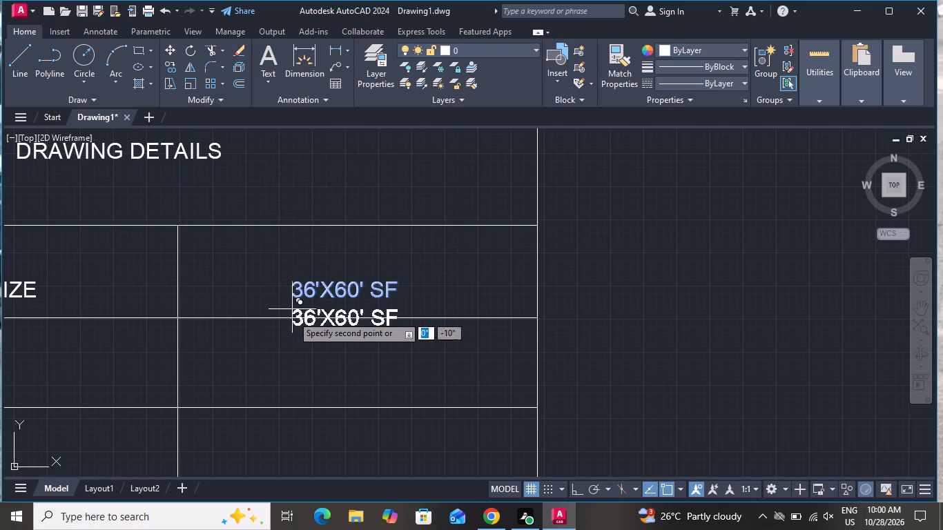
left_click(303, 370)
scroll(312, 344, "down", 1)
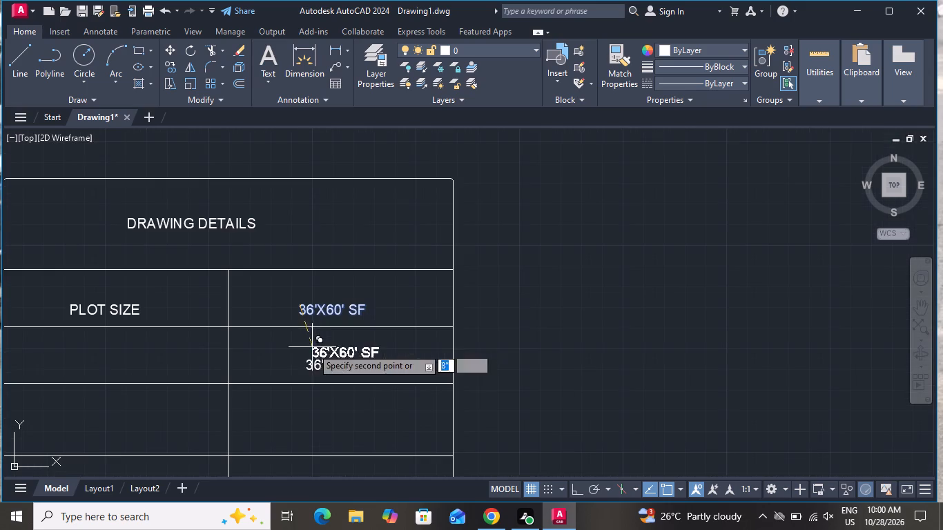
left_click(311, 406)
scroll(305, 402, "down", 2)
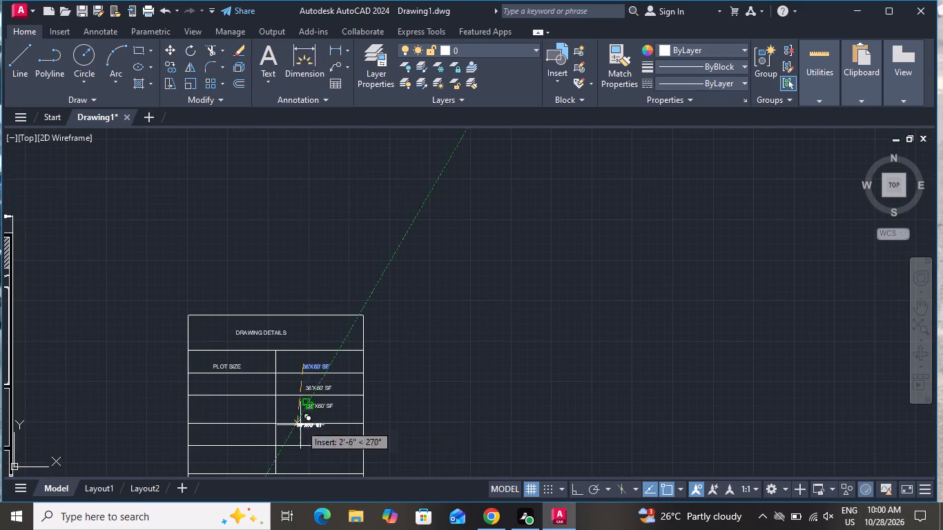
scroll(320, 302, "up", 1)
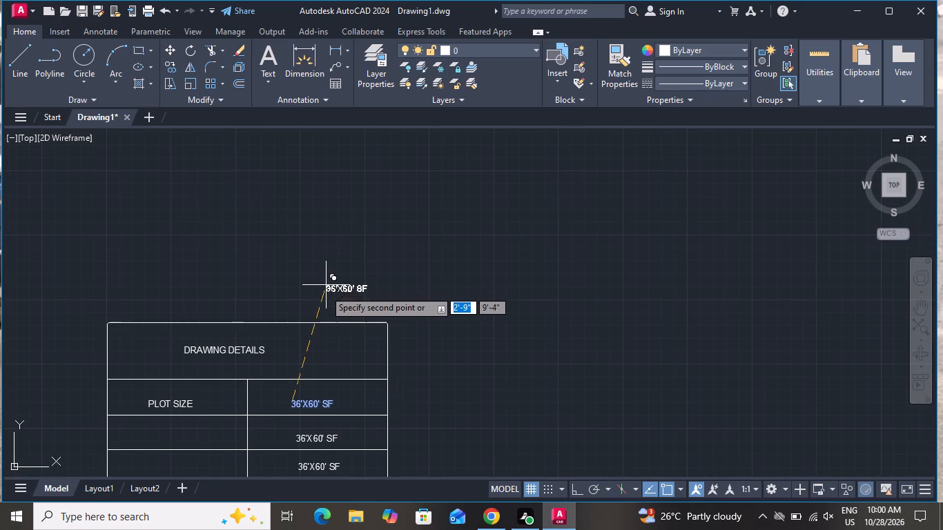
scroll(315, 322, "down", 1)
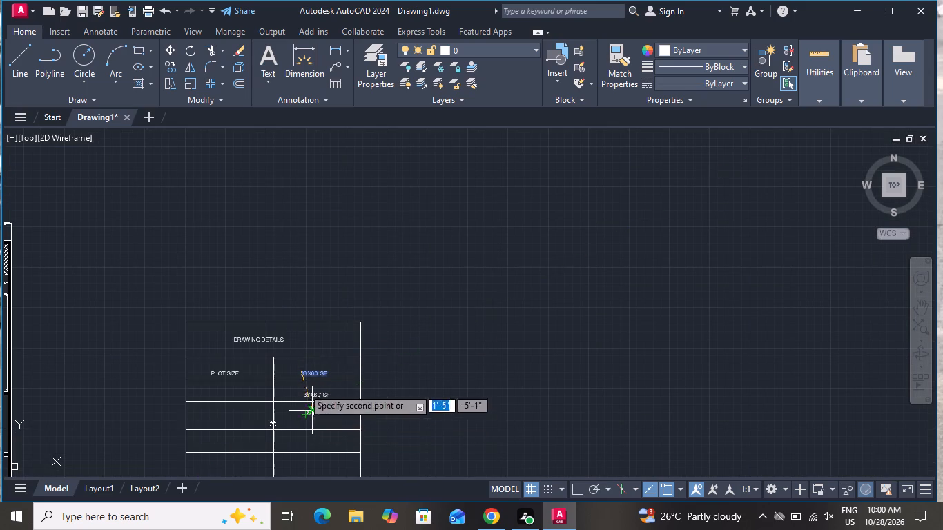
scroll(268, 311, "up", 1)
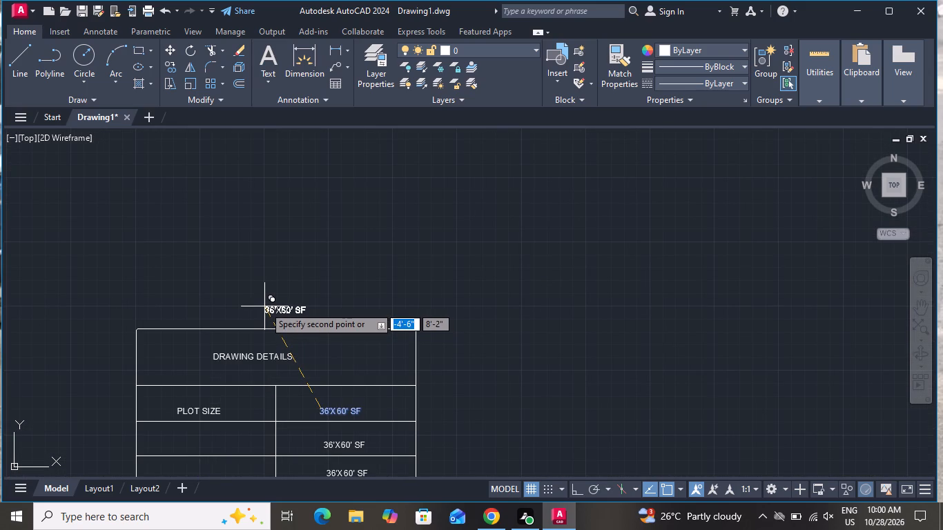
scroll(264, 306, "down", 2)
scroll(293, 187, "down", 1)
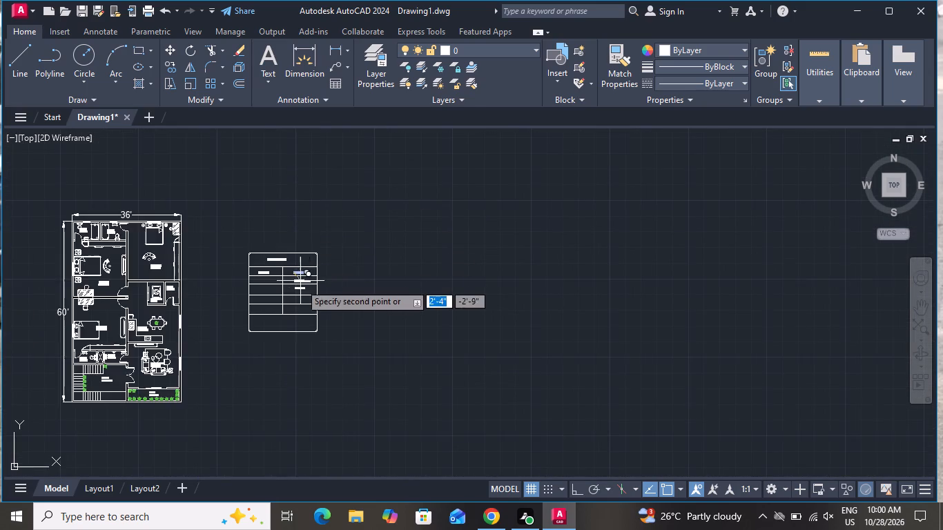
scroll(300, 282, "up", 3)
left_click(280, 346)
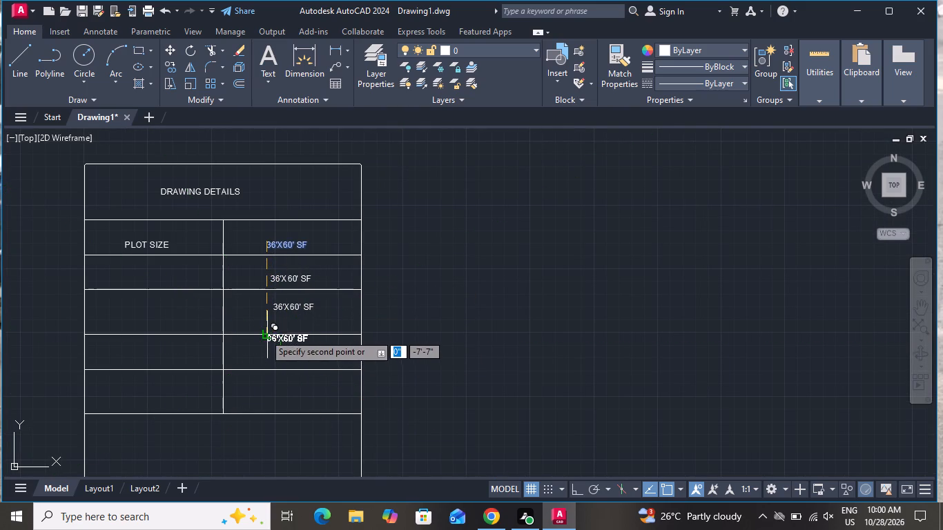
left_click(271, 384)
right_click(292, 357)
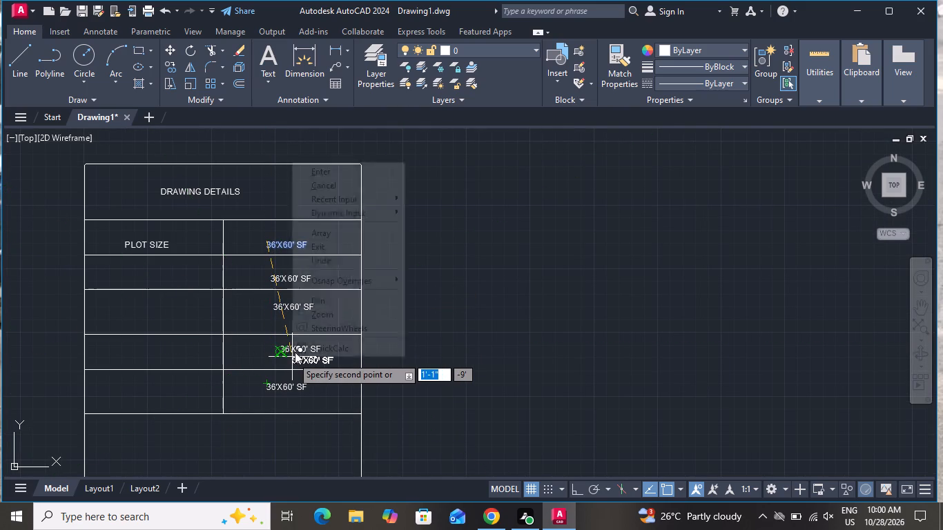
left_click(340, 183)
Replace the copied text in the right cell directly below the plot size value with 2160 SQFT.
scroll(284, 266, "up", 1)
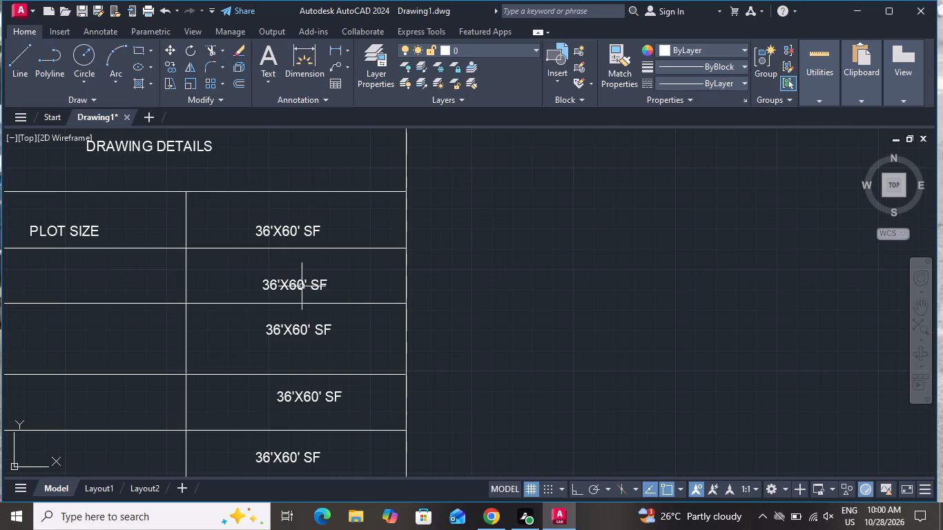
double_click(325, 282)
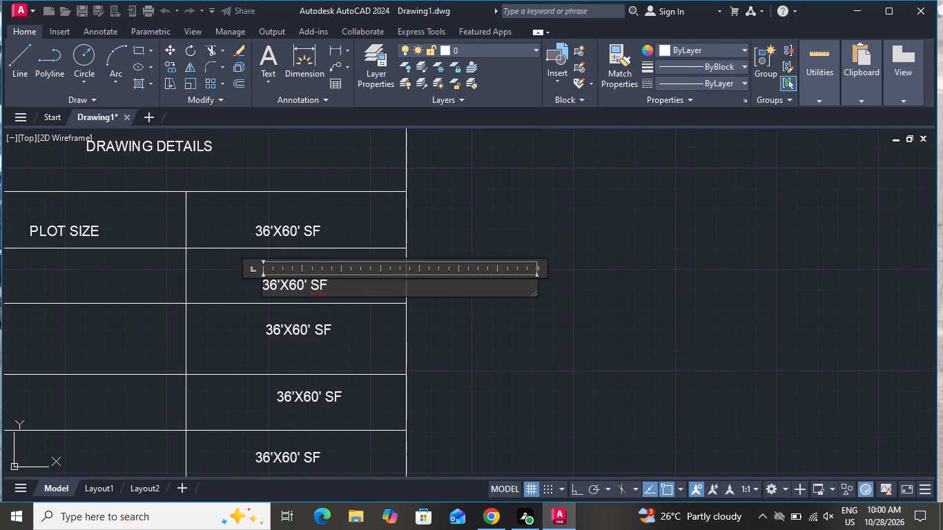
key("BackSpace")
key("BackSpace")
key("BackSpace")
key("BackSpace")
key("BackSpace")
key("BackSpace")
key("BackSpace")
key("BackSpace")
key("BackSpace")
key("BackSpace")
key("BackSpace")
key("BackSpace")
key("BackSpace")
key("BackSpace")
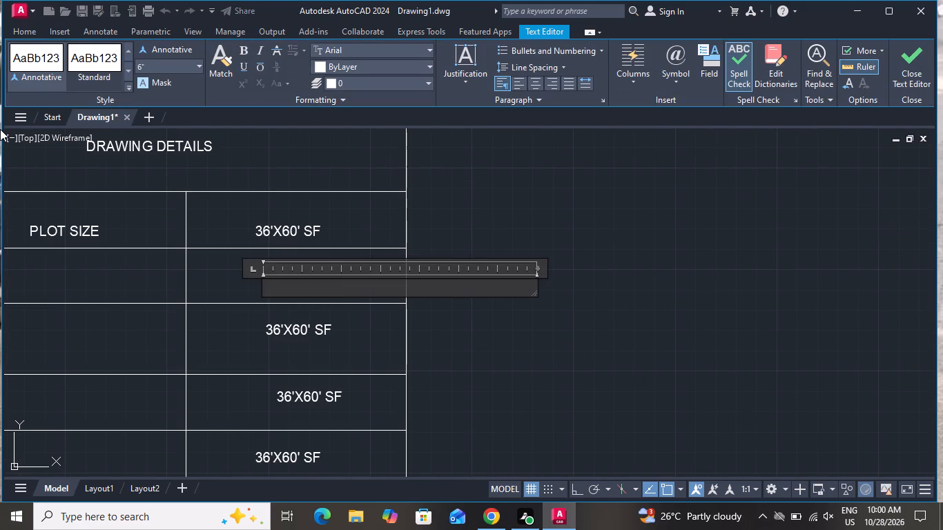
type("2160")
key("v")
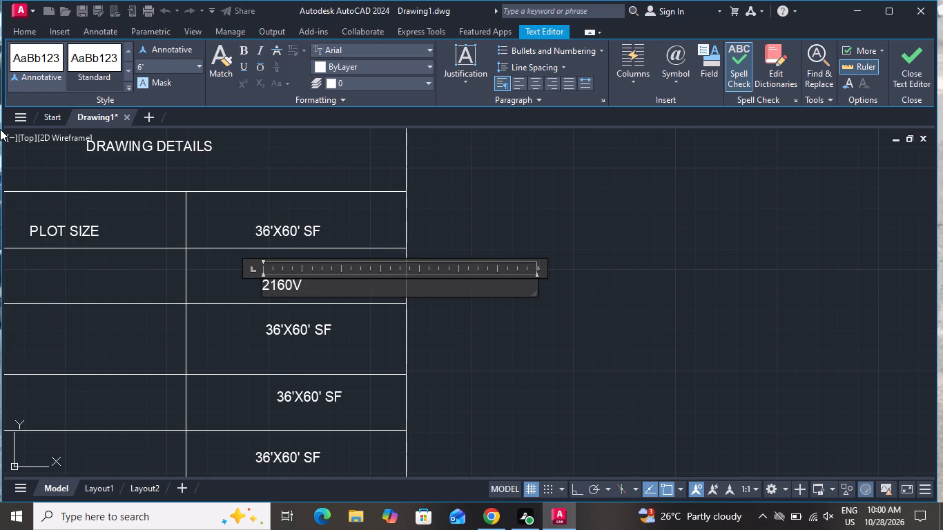
key("BackSpace")
key("space")
type("S")
key("q")
type("FT")
left_click(358, 327)
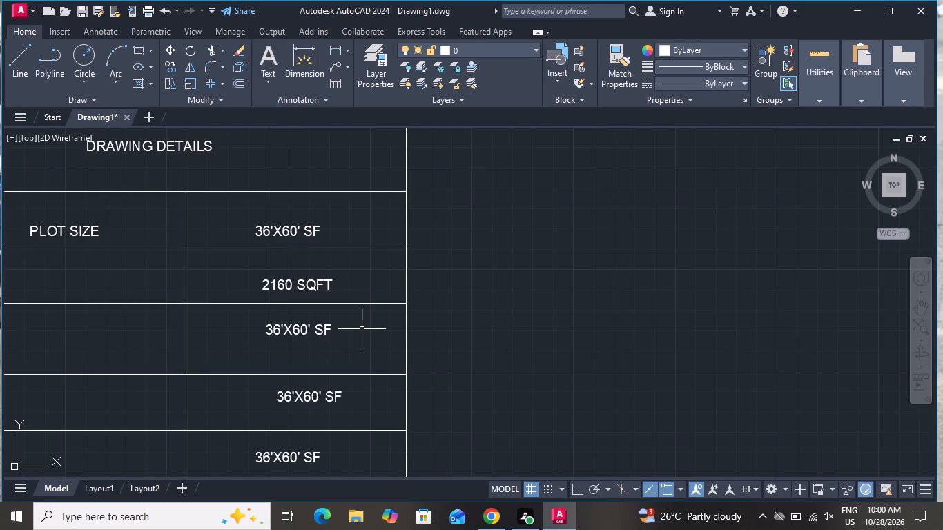
Replace the copied 36'X60' SF text in the right cell directly below 2160 SQFT with EAST.
scroll(308, 327, "up", 1)
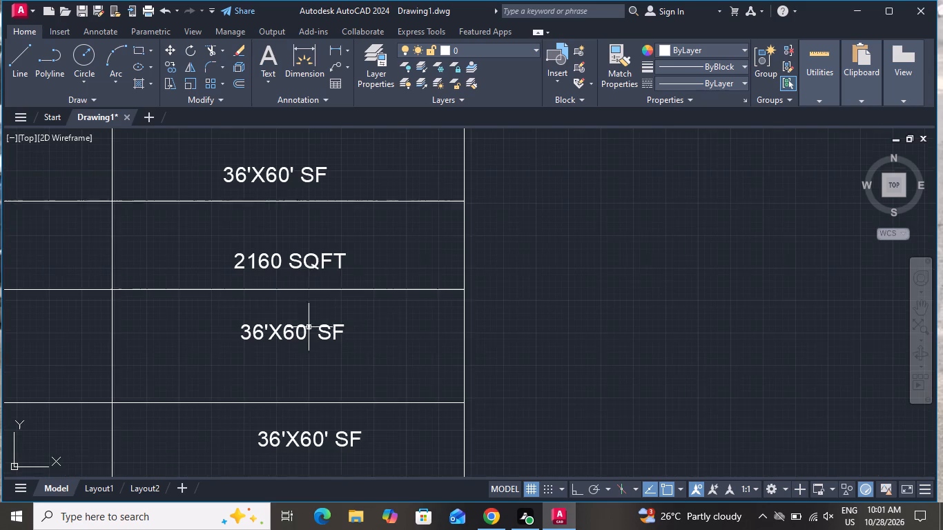
double_click(340, 328)
triple_click(340, 328)
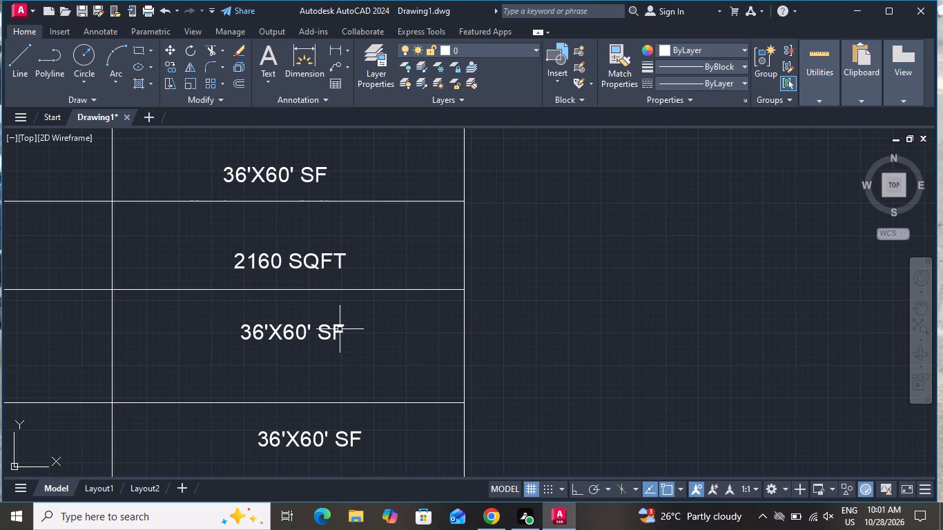
double_click(340, 328)
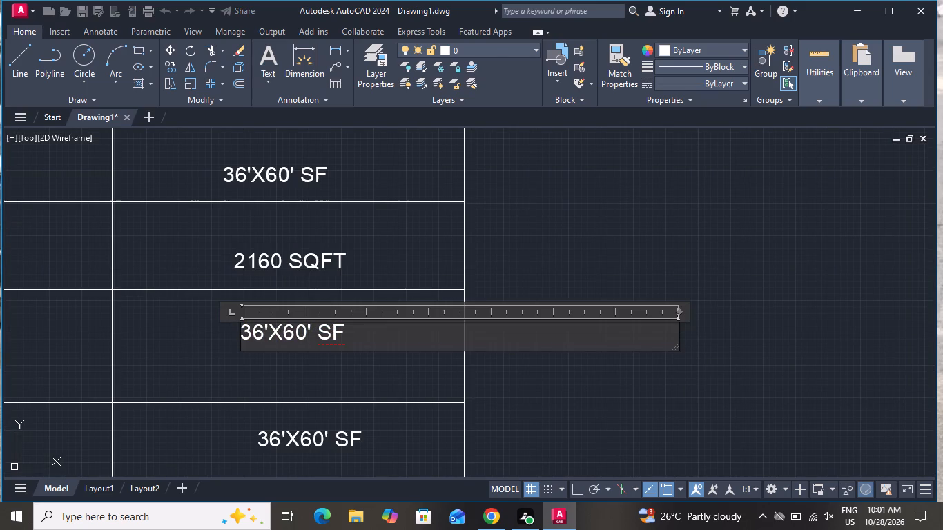
key("BackSpace")
key("BackSpace")
key("BackSpace")
key("BackSpace")
key("BackSpace")
key("BackSpace")
key("BackSpace")
key("BackSpace")
key("BackSpace")
key("BackSpace")
key("BackSpace")
key("BackSpace")
key("BackSpace")
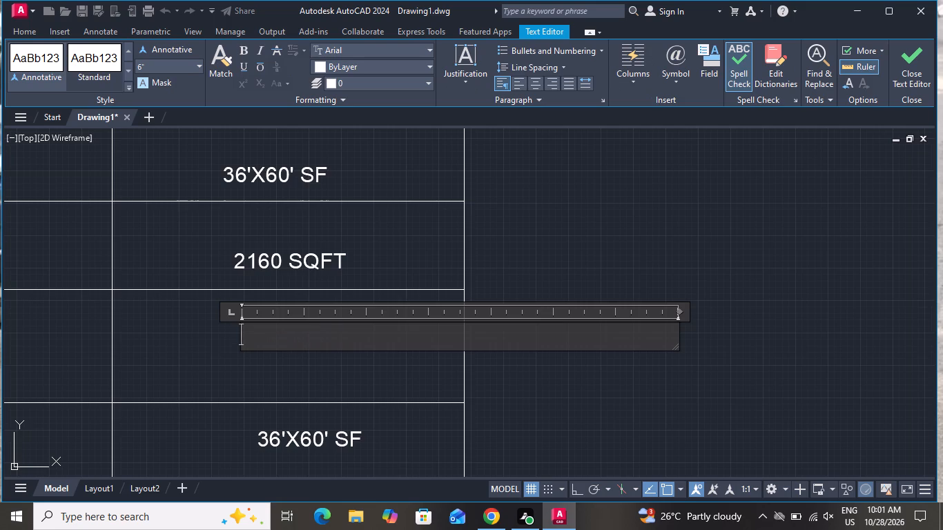
type("EAST")
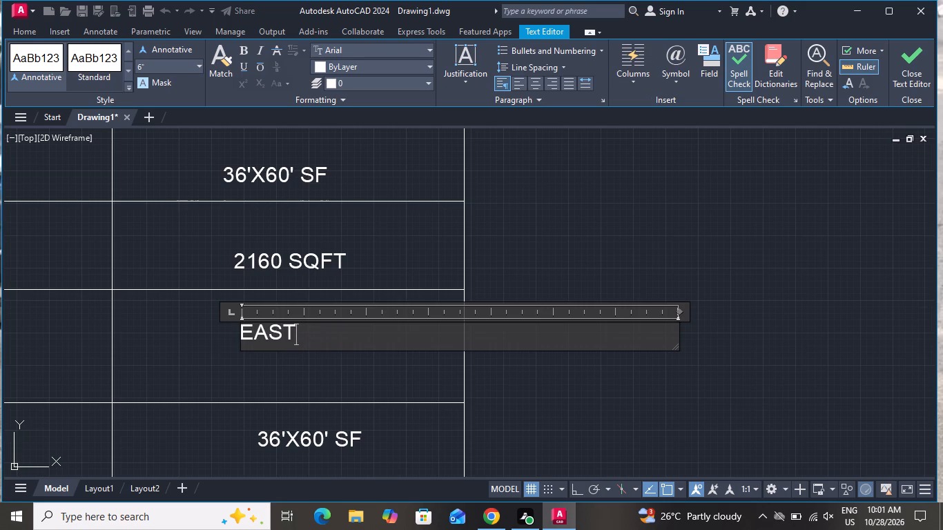
scroll(365, 307, "down", 1)
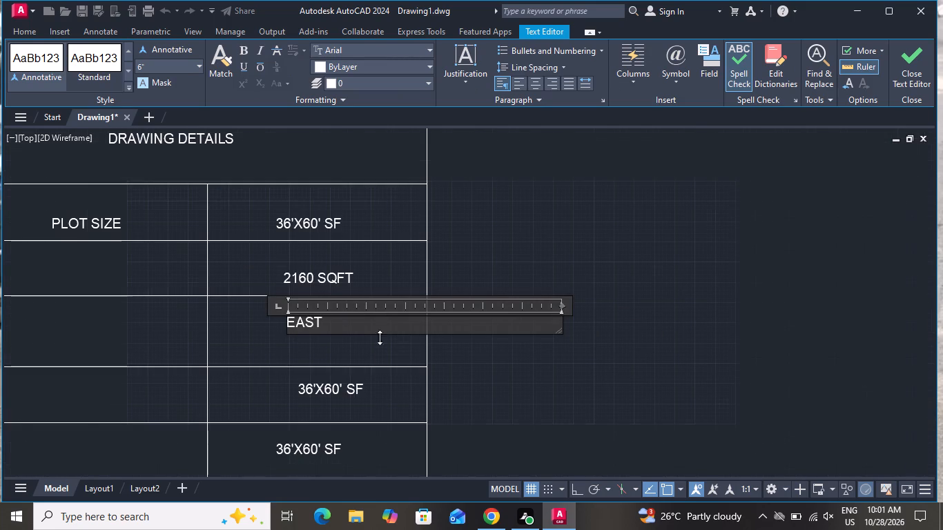
scroll(350, 389, "up", 1)
left_click(351, 388)
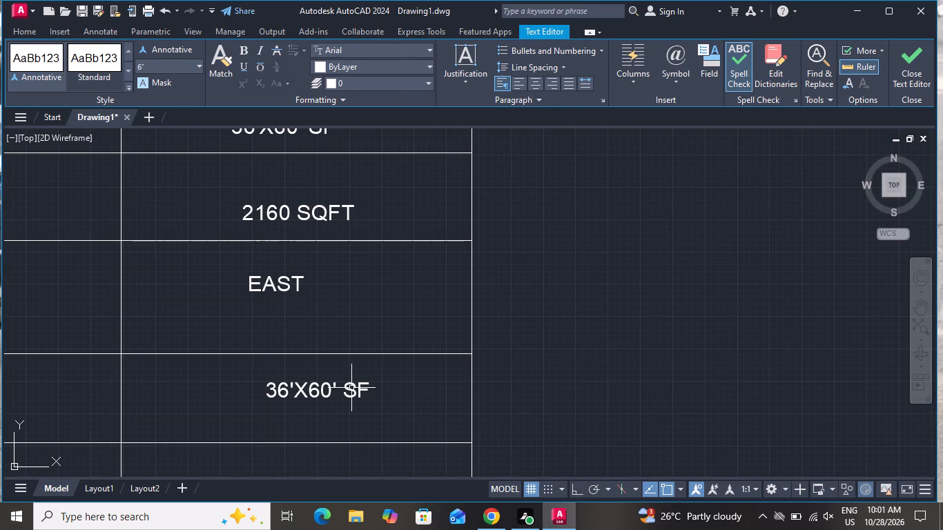
Replace the copied 36'X60' SF text in the right cell directly below EAST with 3BHK.
double_click(372, 391)
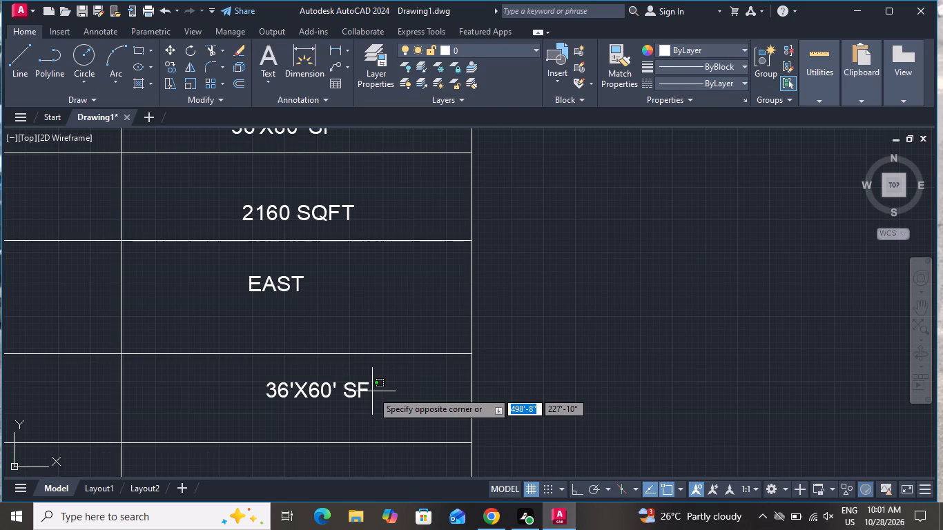
double_click(353, 388)
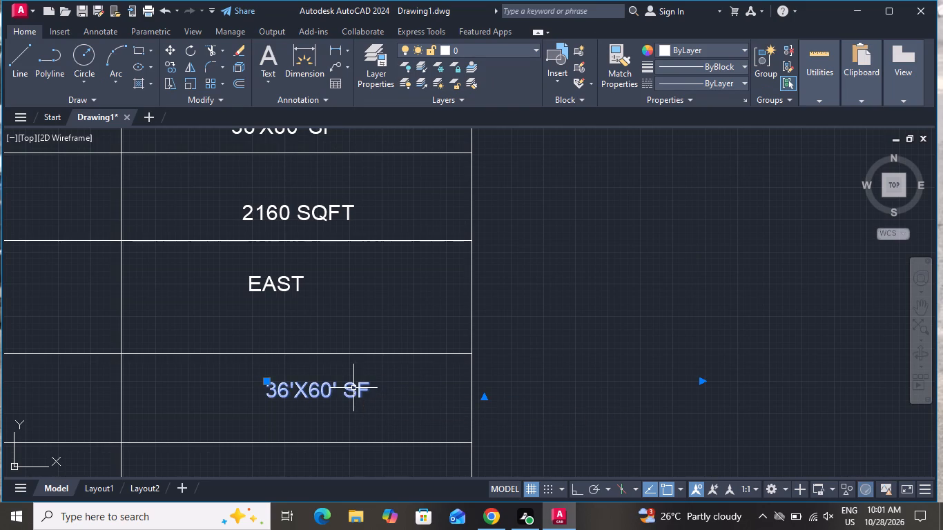
left_click(405, 387)
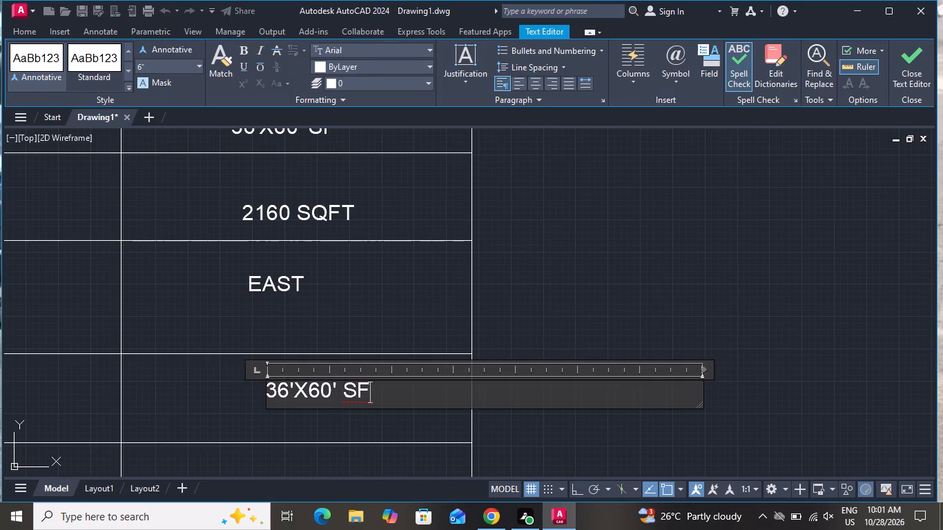
key("BackSpace")
key("BackSpace")
key("BackSpace")
key("BackSpace")
key("BackSpace")
key("BackSpace")
key("BackSpace")
key("BackSpace")
key("BackSpace")
key("BackSpace")
key("BackSpace")
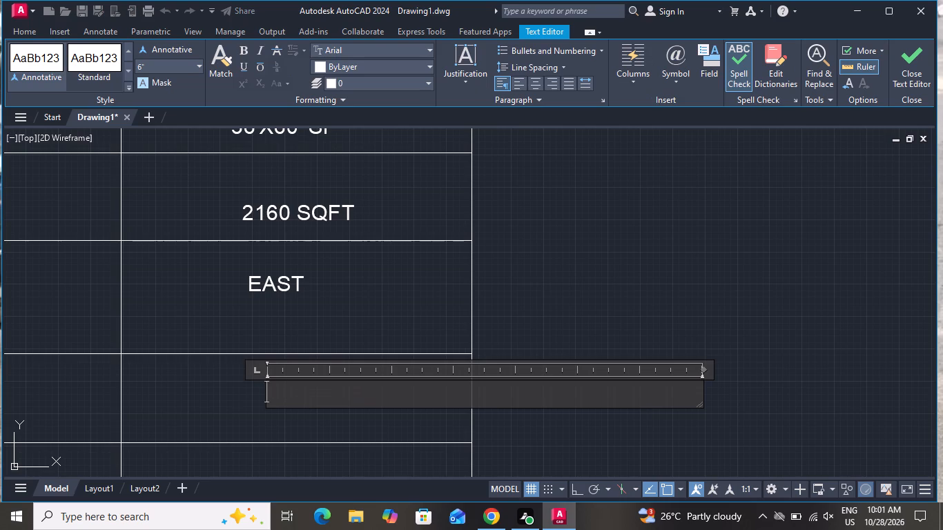
key("3")
type("BHK")
scroll(377, 326, "down", 3)
scroll(371, 366, "up", 2)
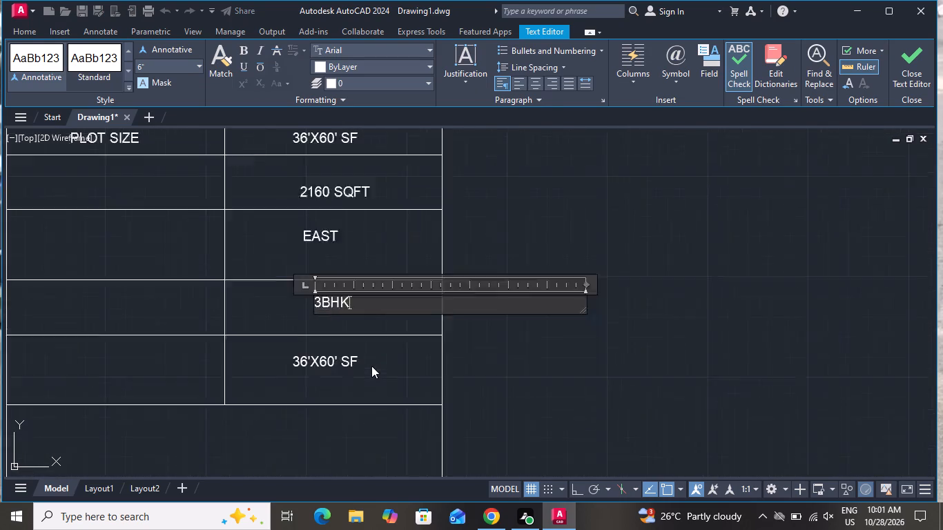
scroll(371, 366, "up", 1)
left_click(347, 346)
Replace the copied 36'X60' SF text in the right cell directly below 3BHK with GROUND.
left_click(347, 351)
left_click(347, 356)
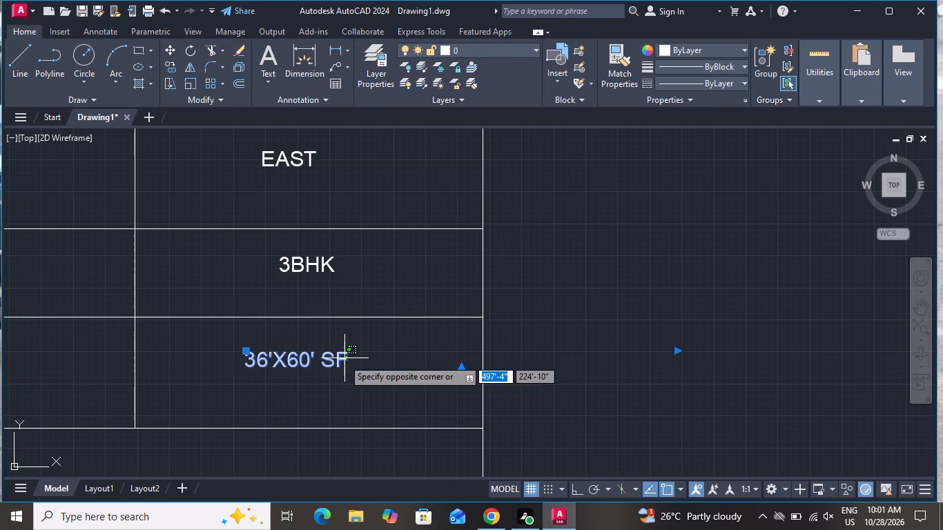
triple_click(343, 360)
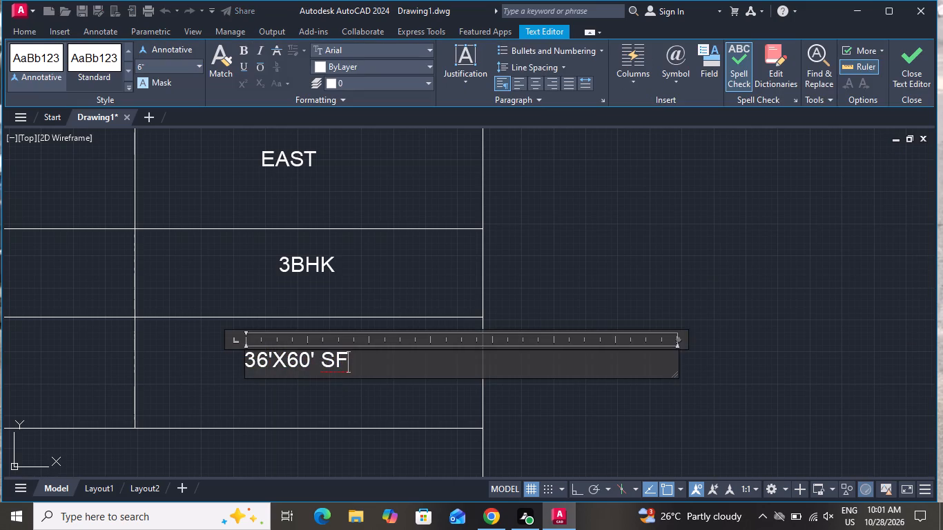
key("BackSpace")
key("BackSpace")
key("BackSpace")
key("BackSpace")
key("BackSpace")
key("BackSpace")
key("BackSpace")
key("BackSpace")
key("BackSpace")
key("BackSpace")
key("BackSpace")
key("BackSpace")
key("BackSpace")
key("BackSpace")
key("BackSpace")
key("BackSpace")
key("BackSpace")
key("BackSpace")
key("BackSpace")
key("BackSpace")
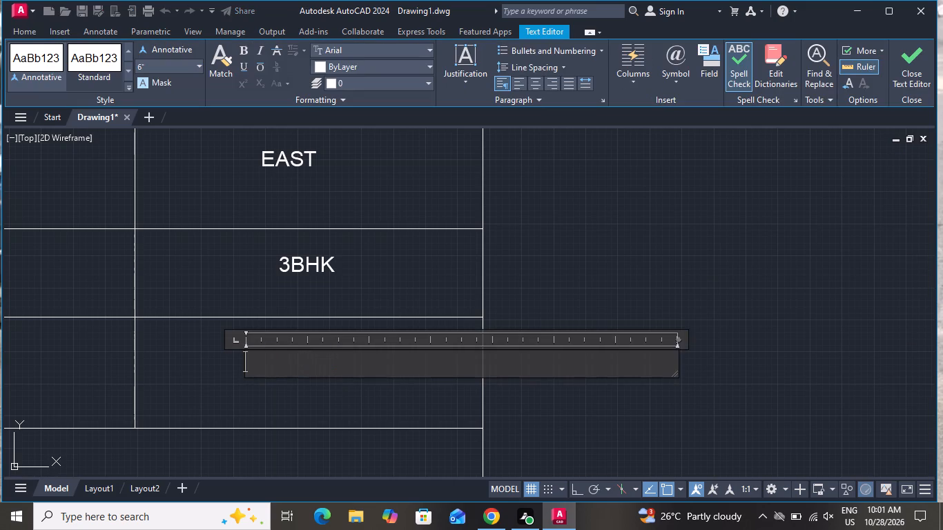
type("GR")
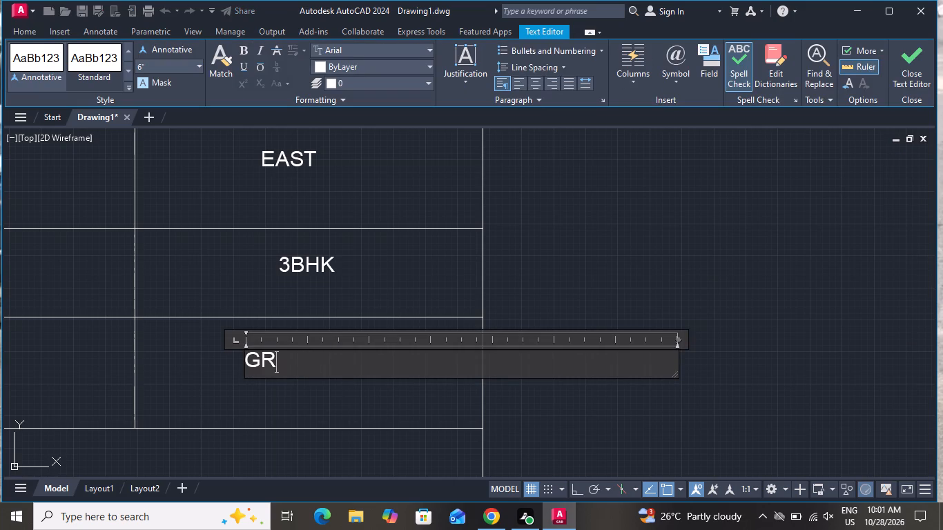
type("OU")
type("ND")
scroll(665, 480, "down", 2)
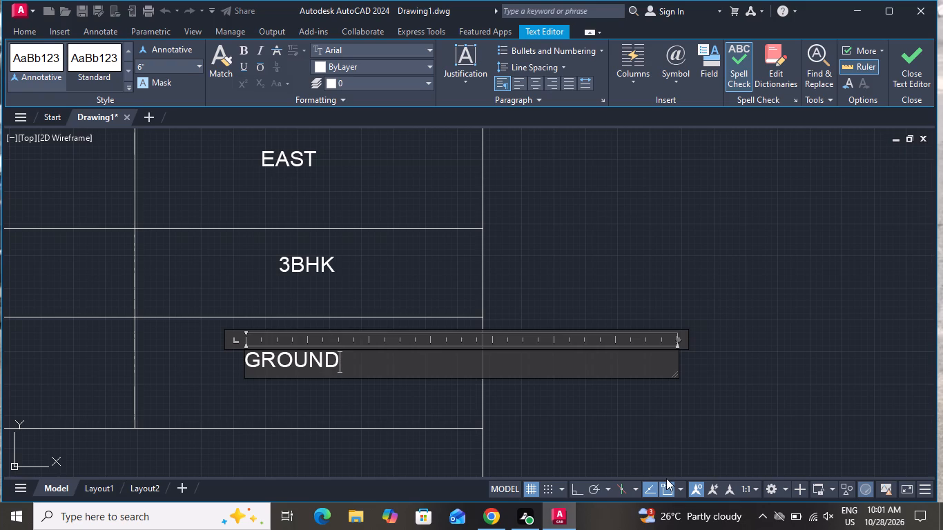
scroll(666, 478, "down", 3)
left_click(658, 320)
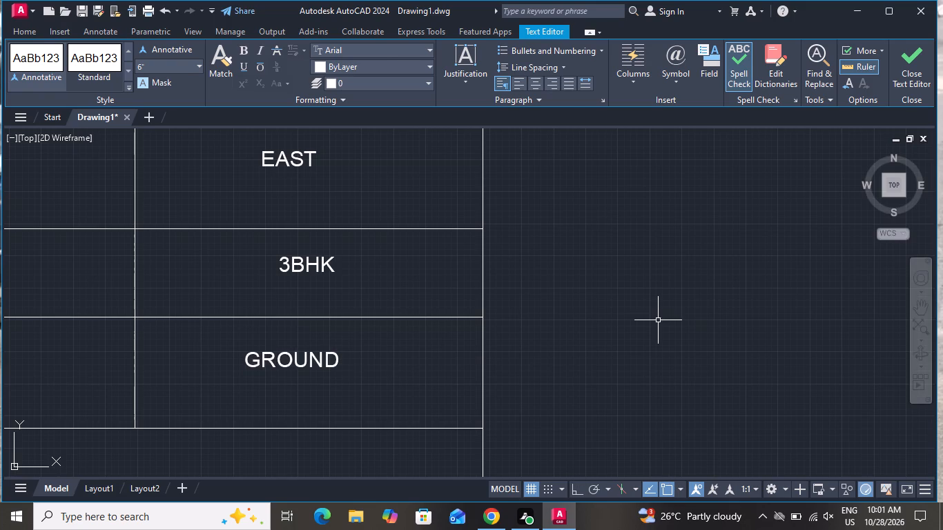
Draw a horizontal line about 22'-7" long across the table's empty bottom section, from its left border to its right border.
scroll(502, 326, "down", 2)
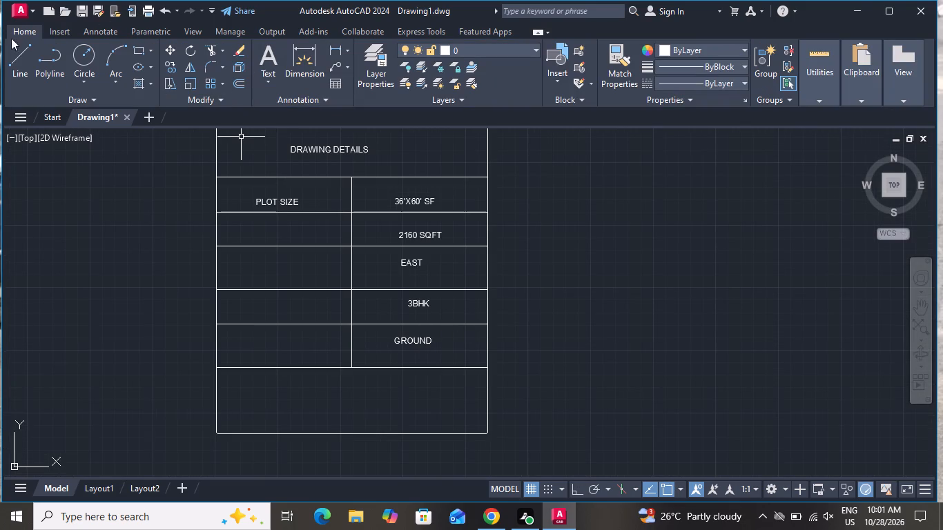
left_click(17, 59)
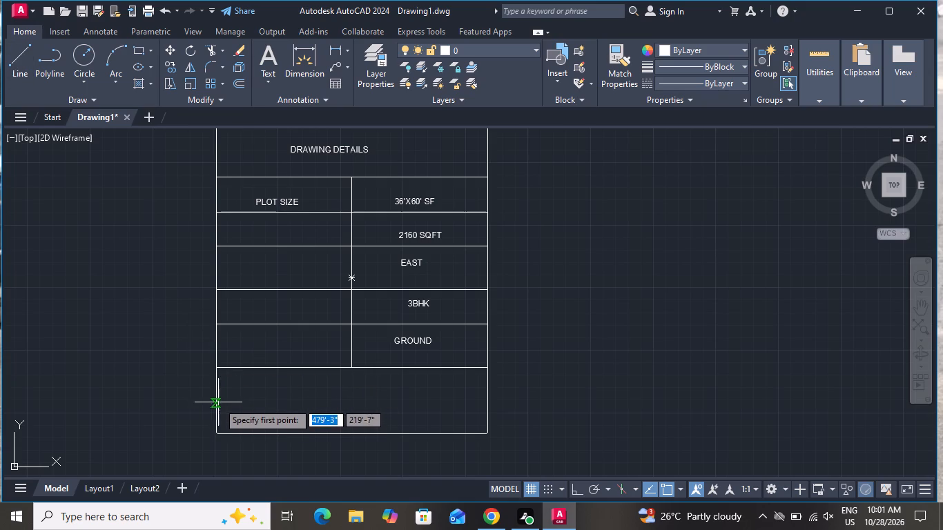
left_click(218, 402)
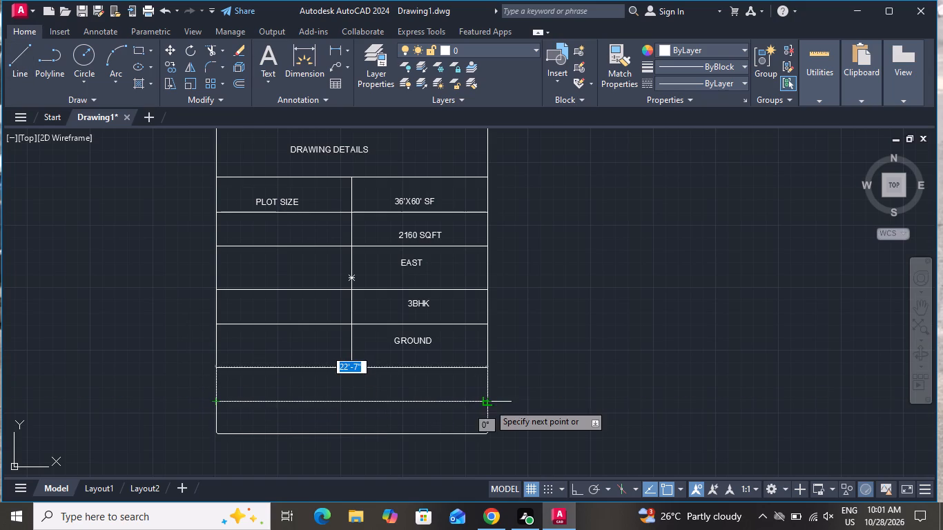
left_click(489, 404)
right_click(489, 405)
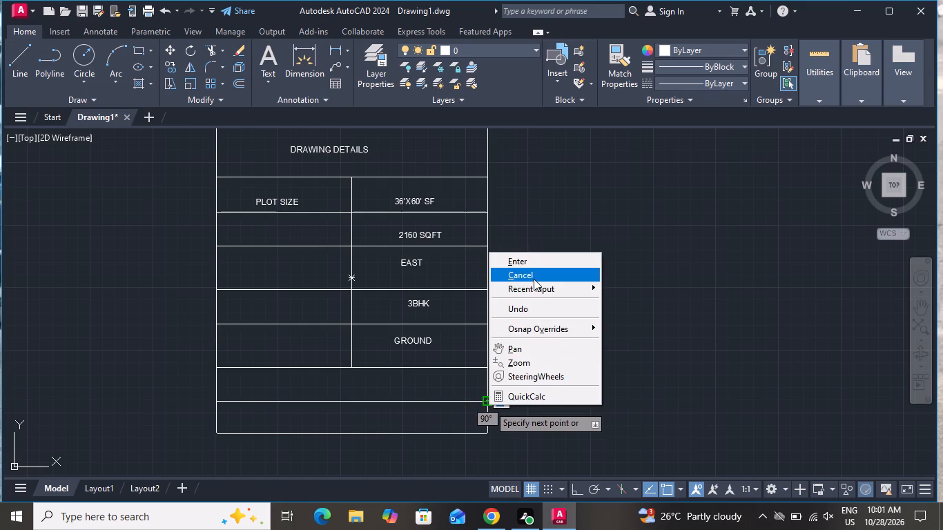
left_click(534, 278)
Draw a vertical line continuing the column divider from the bottom of the GROUND row down to the new horizontal line.
left_click(17, 50)
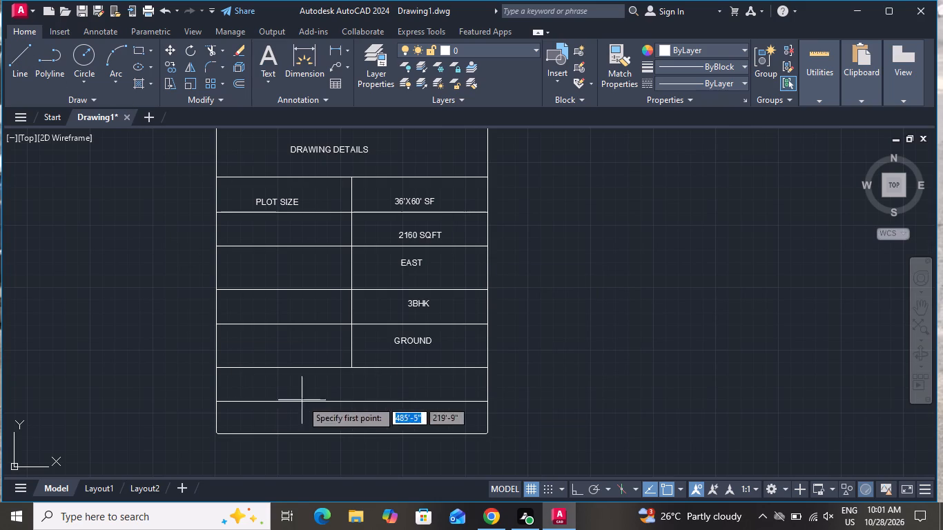
left_click(351, 370)
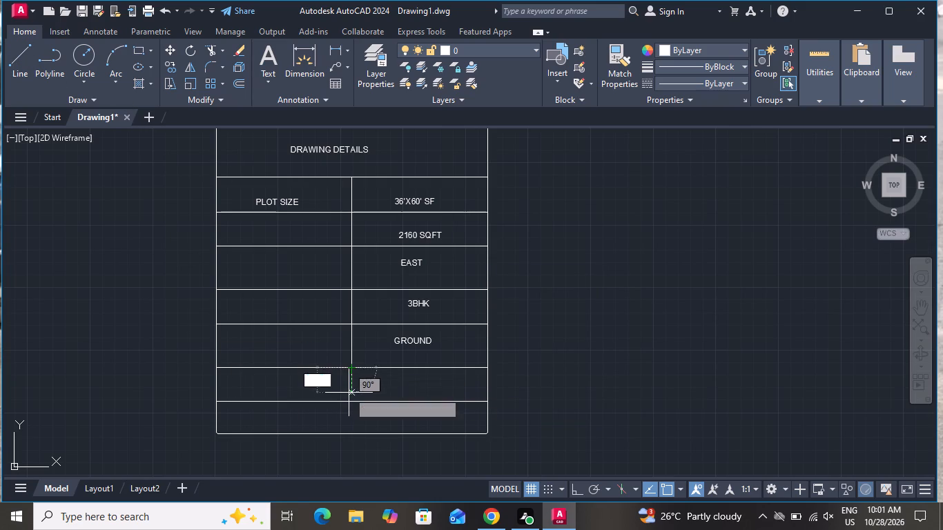
left_click(349, 401)
right_click(349, 401)
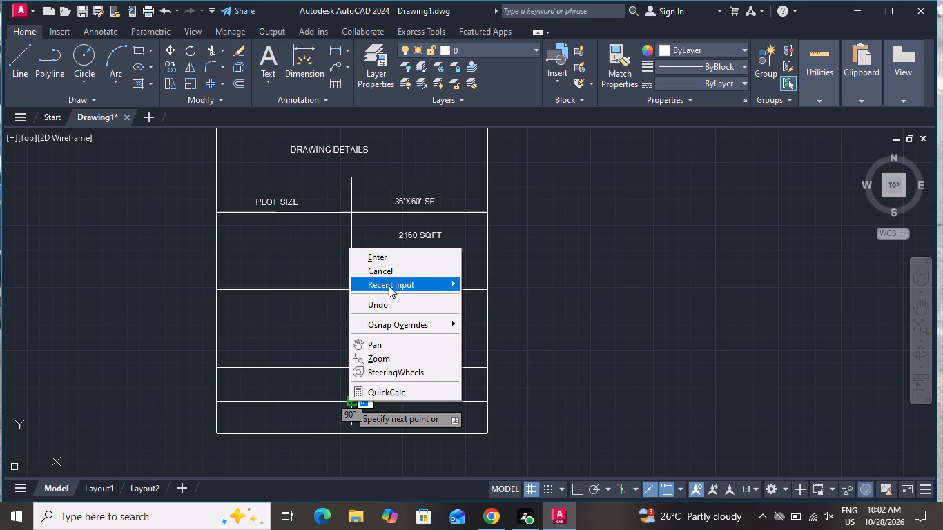
left_click(391, 273)
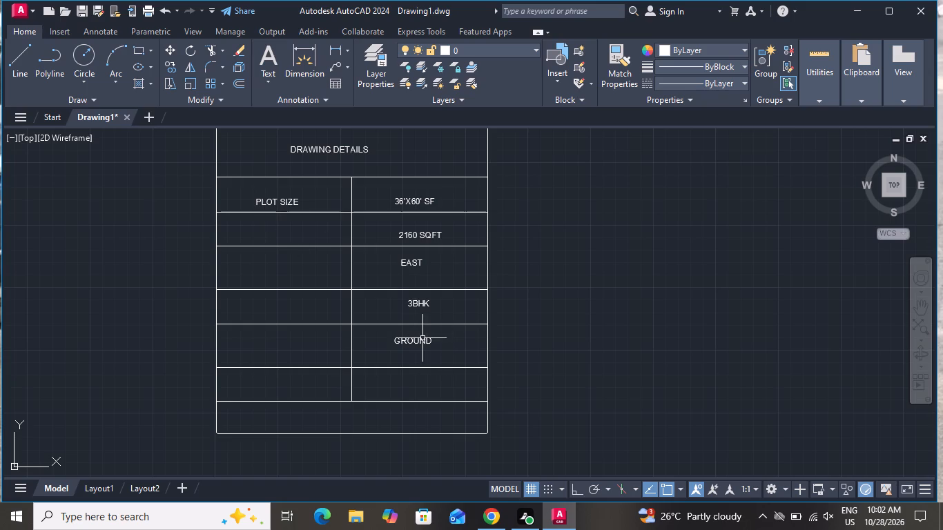
Copy the GROUND text about 3'-8" down into the right cell of the new row.
left_click(419, 339)
left_click(175, 70)
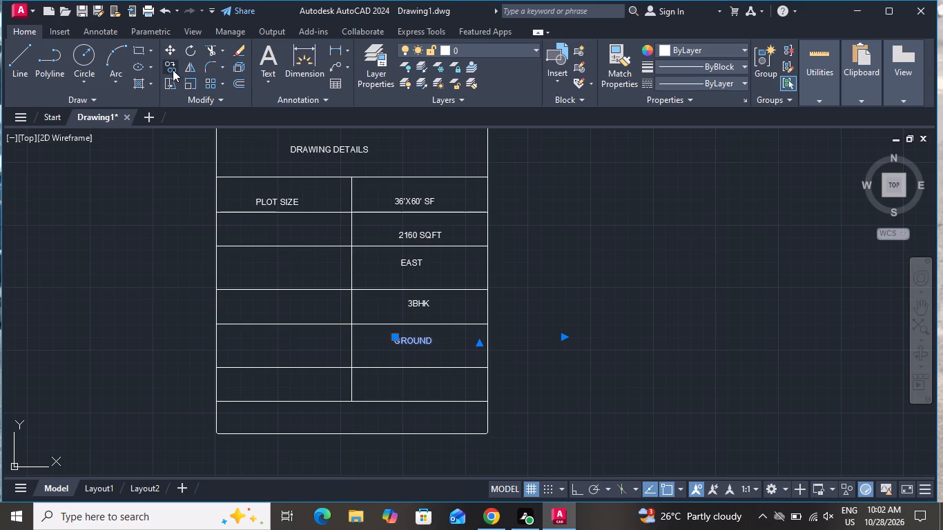
left_click(417, 349)
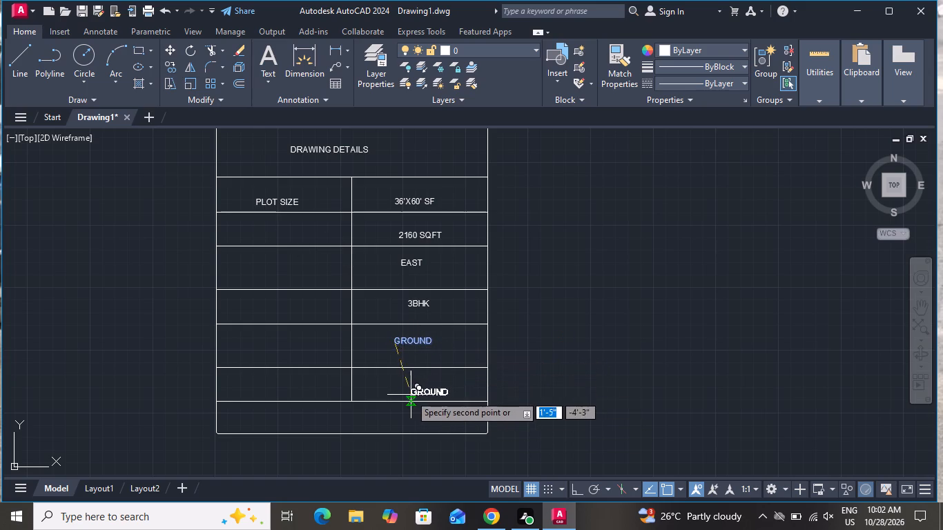
left_click(397, 389)
right_click(397, 389)
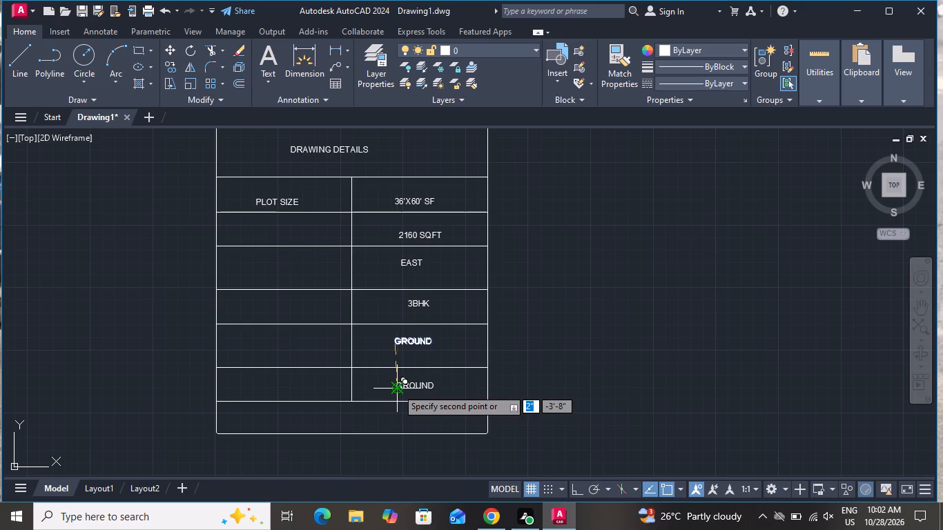
left_click(457, 214)
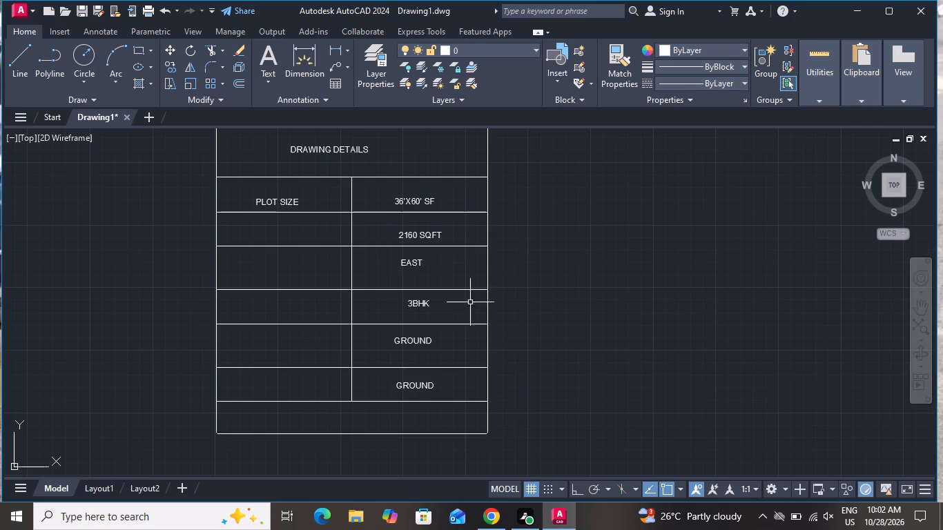
Replace the copied GROUND text in the right cell of the new row with MODREN.
scroll(426, 391, "up", 4)
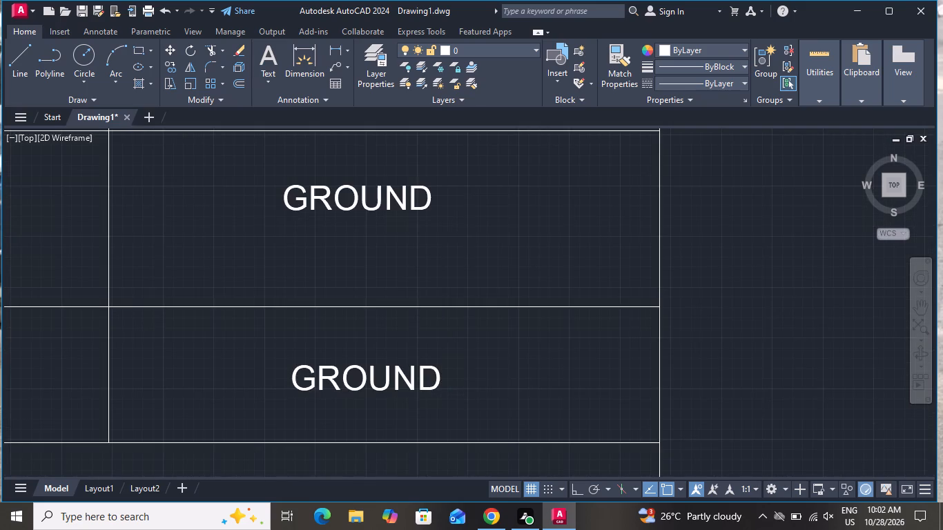
double_click(436, 373)
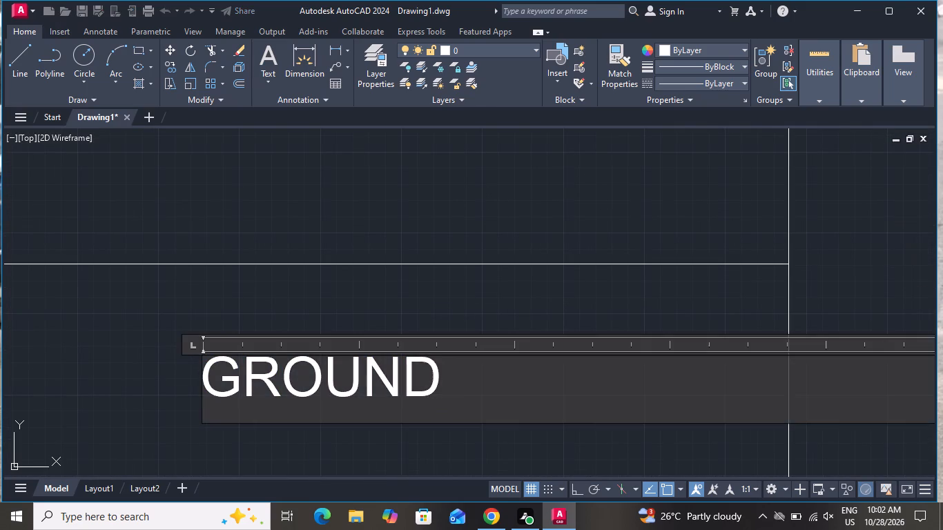
key("BackSpace")
key("BackSpace")
key("BackSpace")
key("BackSpace")
key("BackSpace")
key("BackSpace")
key("BackSpace")
key("BackSpace")
key("BackSpace")
key("BackSpace")
key("BackSpace")
key("BackSpace")
key("BackSpace")
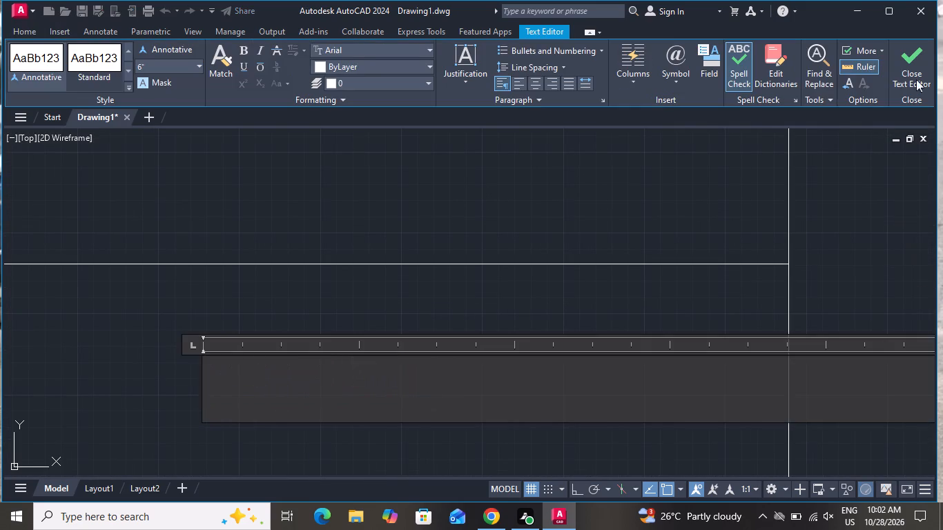
type("MODRE")
key("n")
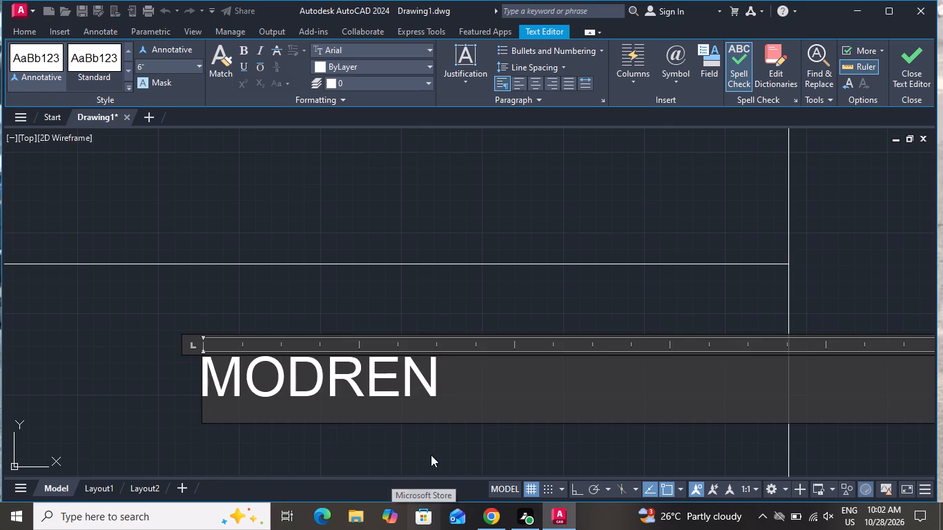
left_click(503, 295)
scroll(509, 297, "down", 5)
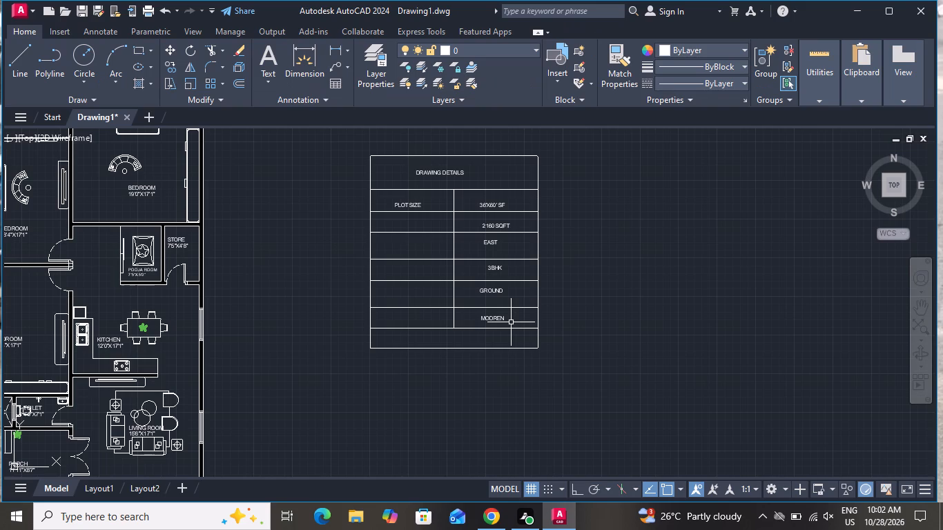
Copy the PLOT SIZE text about 2'-9" down into the left cell of the 2160 SQFT row.
scroll(402, 204, "up", 3)
left_click(406, 207)
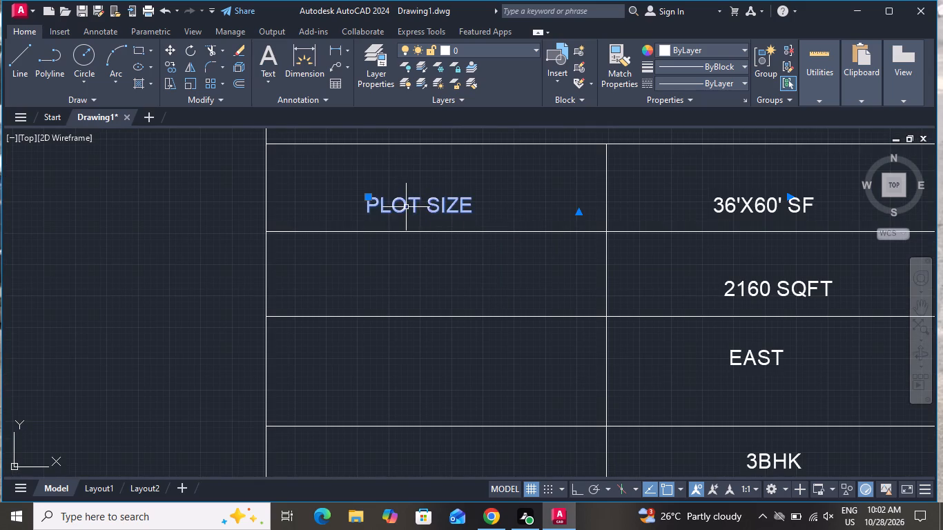
left_click(166, 61)
left_click(400, 215)
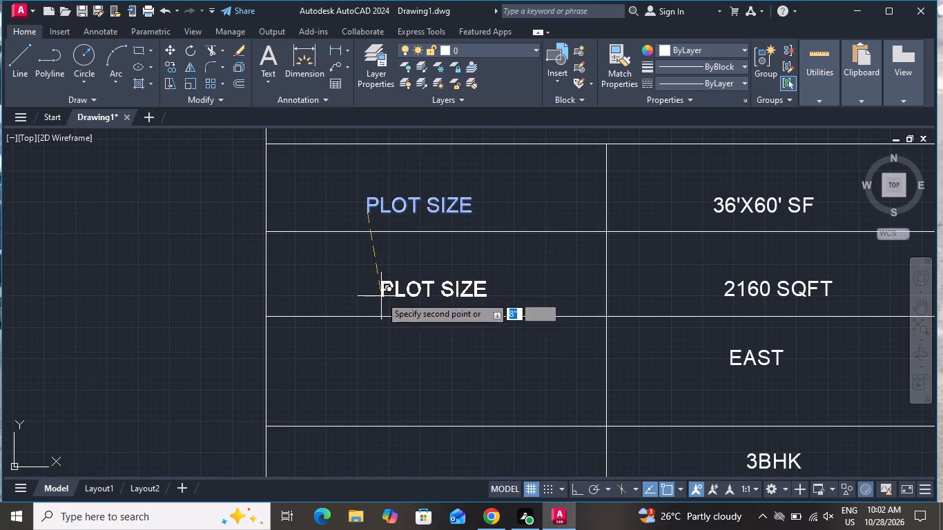
left_click(369, 297)
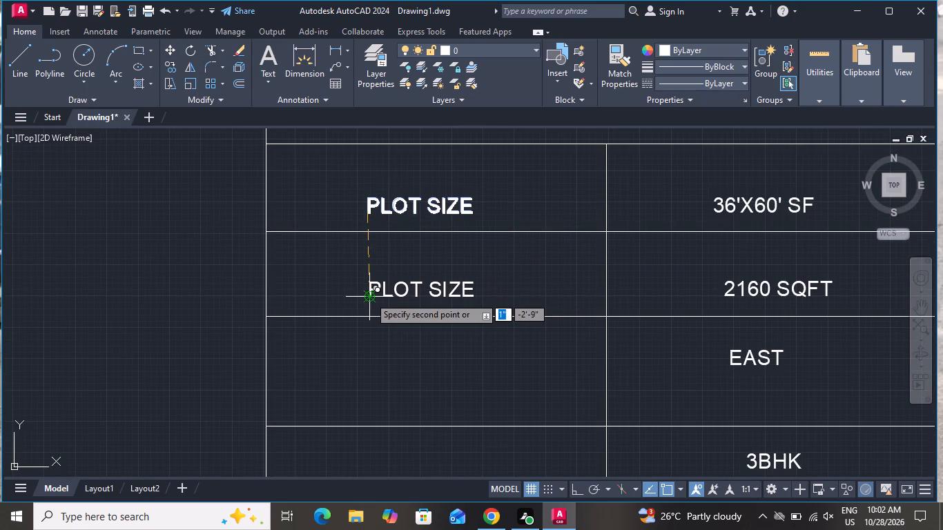
right_click(370, 299)
left_click(401, 319)
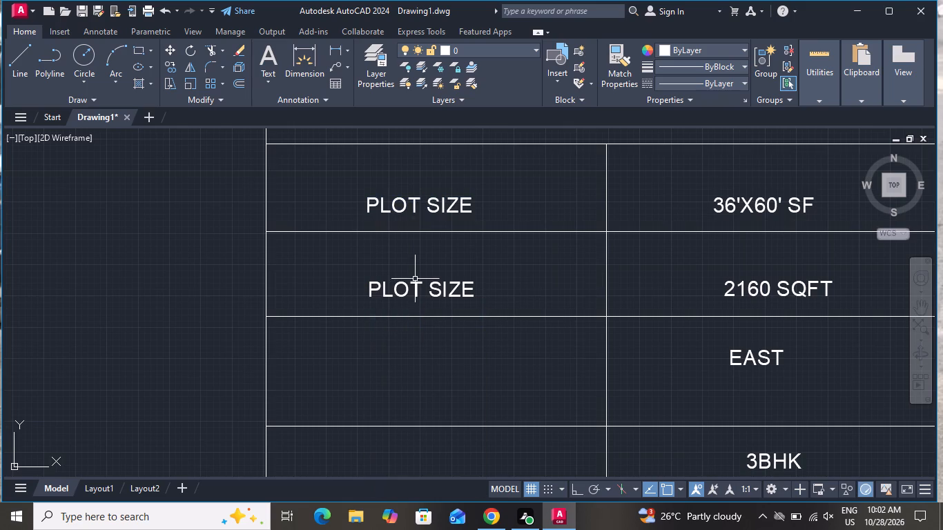
Change the copied label in the left cell of the 2160 SQFT row to PLOT AREA.
scroll(461, 313, "up", 2)
double_click(485, 279)
double_click(485, 279)
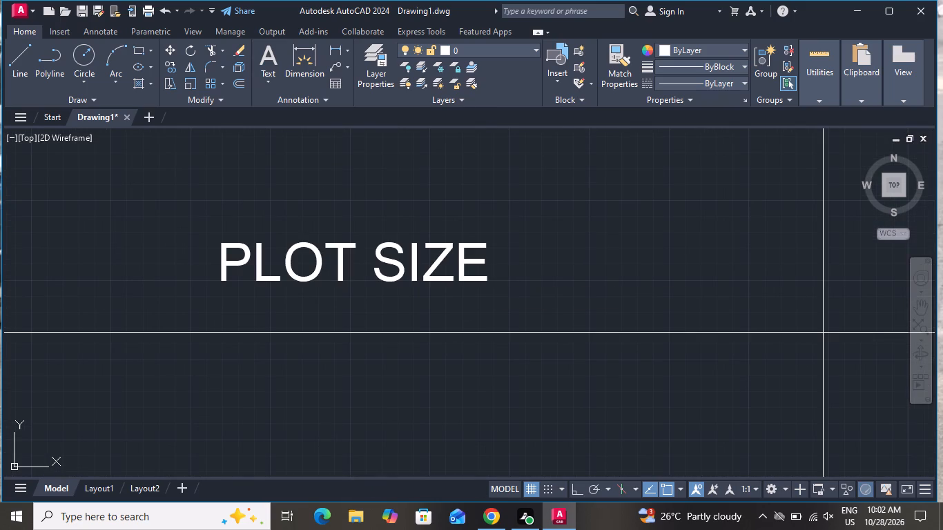
double_click(482, 242)
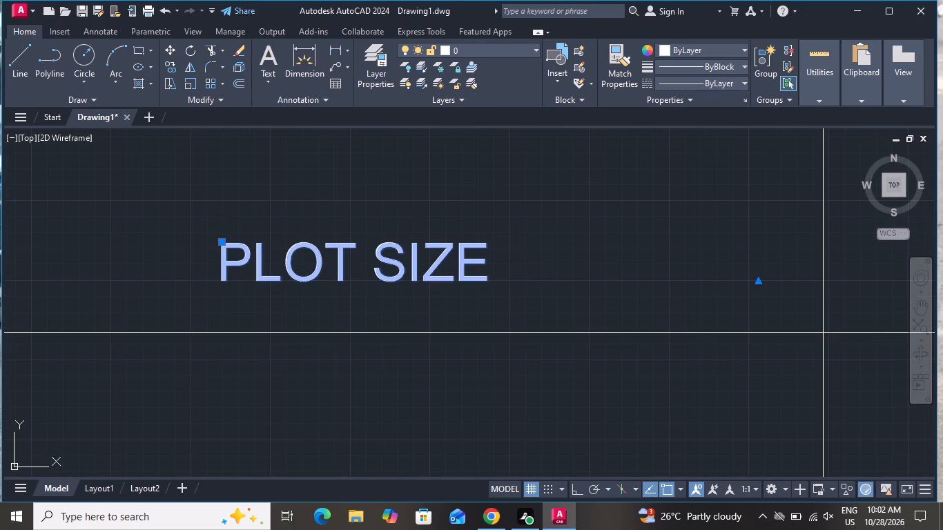
key("BackSpace")
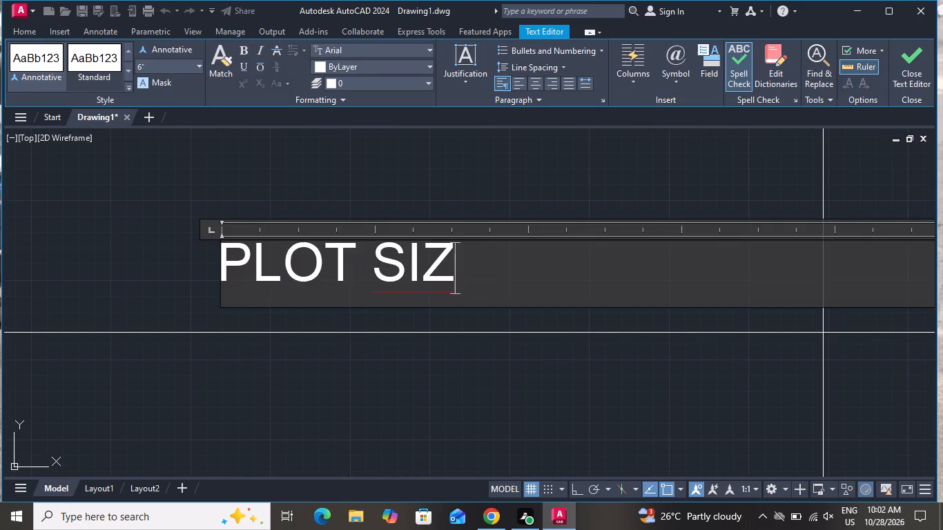
key("BackSpace")
key("BackSpace")
key("BackSpace")
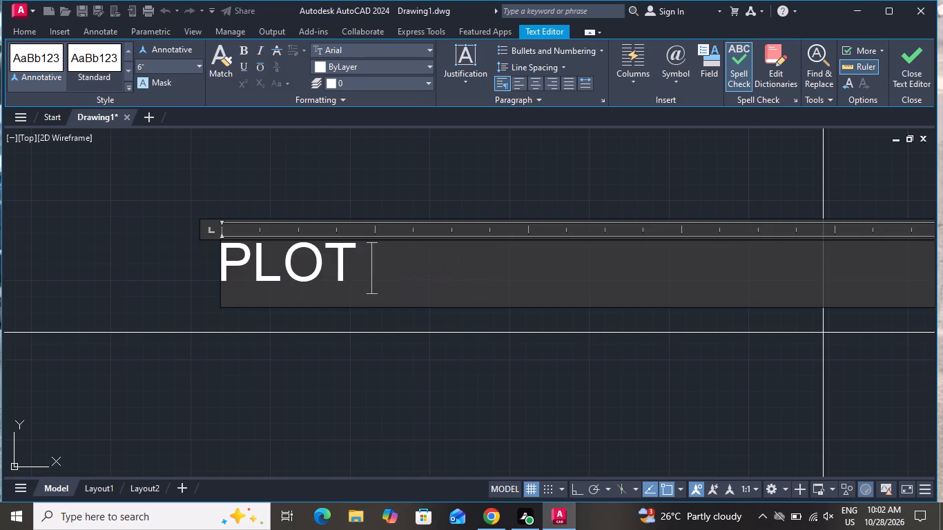
type("AREA")
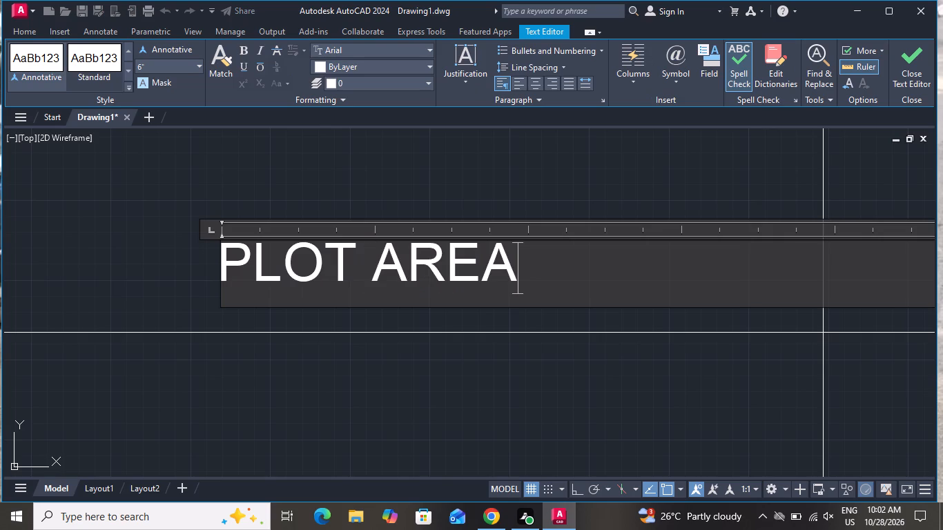
scroll(498, 275, "down", 2)
left_click(443, 344)
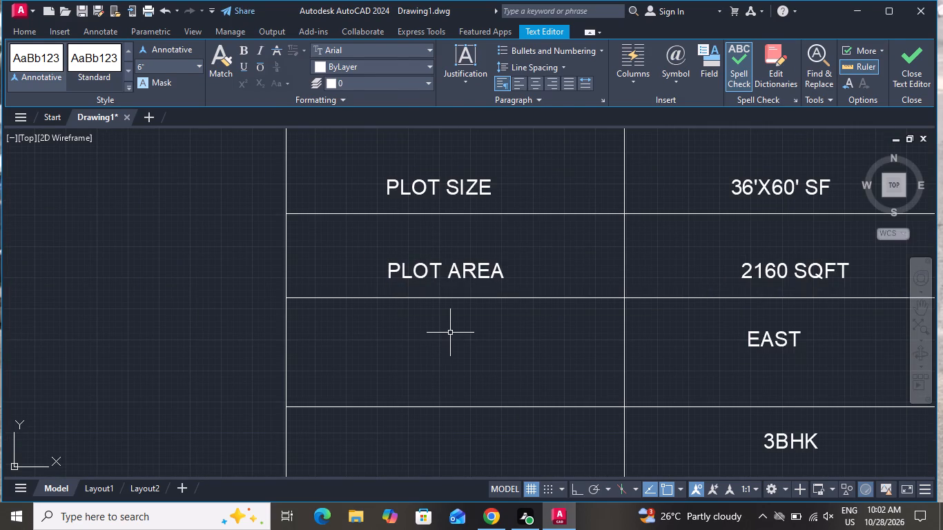
Copy the PLOT AREA text into the left cells of the EAST, 3BHK, GROUND and MODREN rows.
left_click(402, 272)
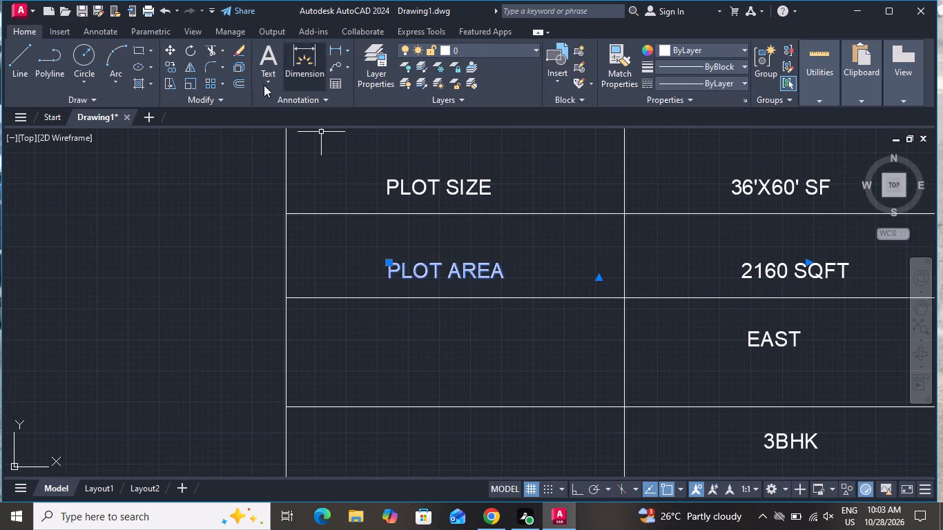
left_click(174, 68)
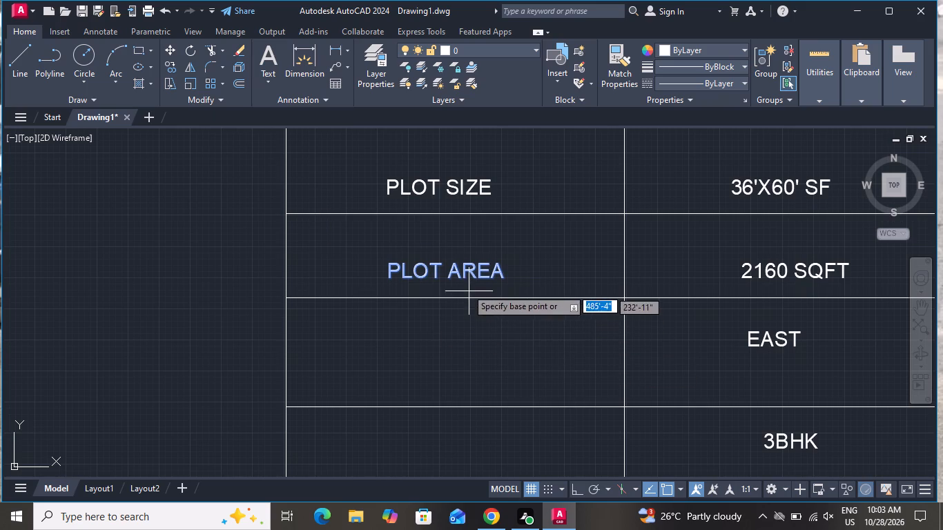
left_click(465, 281)
left_click(388, 363)
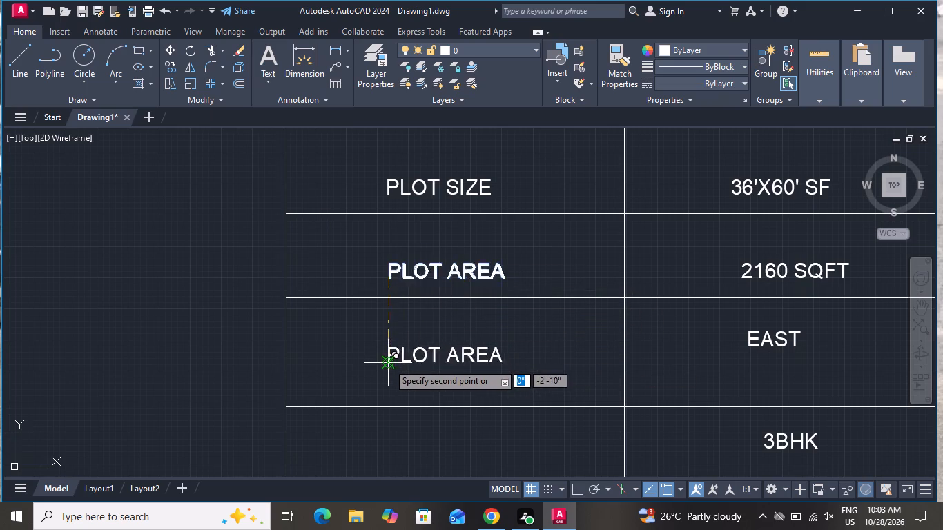
scroll(394, 325, "down", 2)
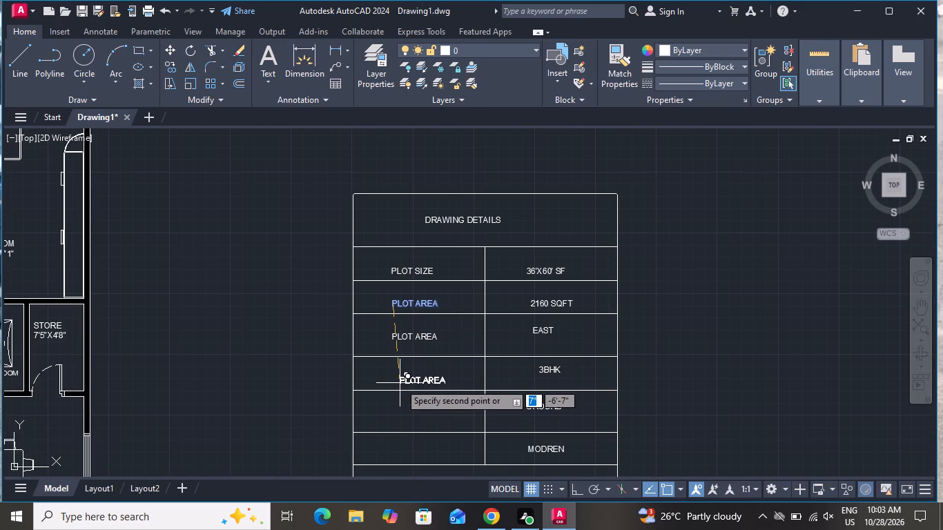
left_click(400, 383)
scroll(422, 371, "down", 2)
scroll(409, 389, "up", 2)
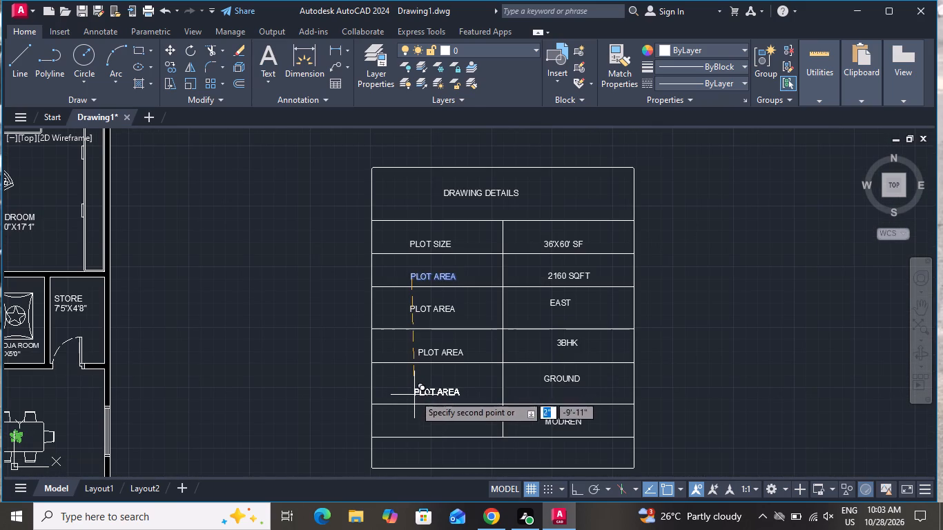
left_click(418, 389)
left_click(416, 424)
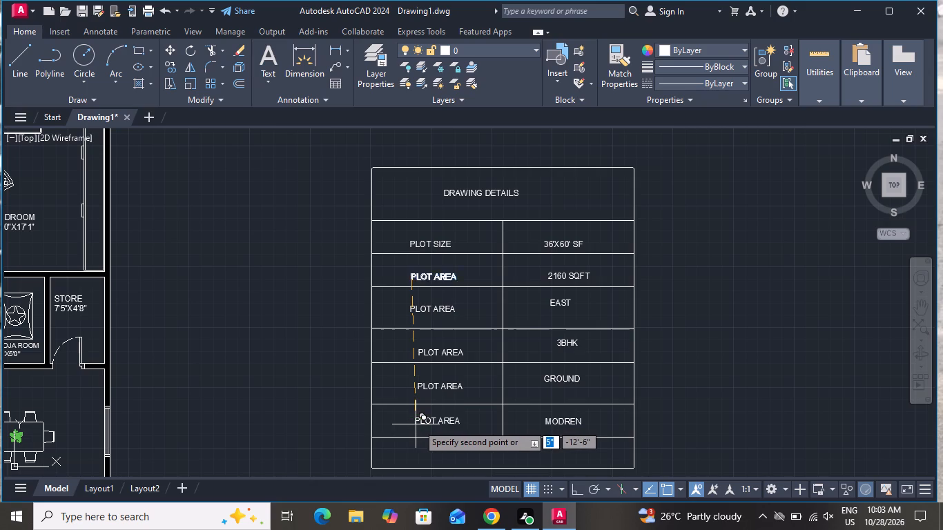
right_click(417, 424)
left_click(472, 256)
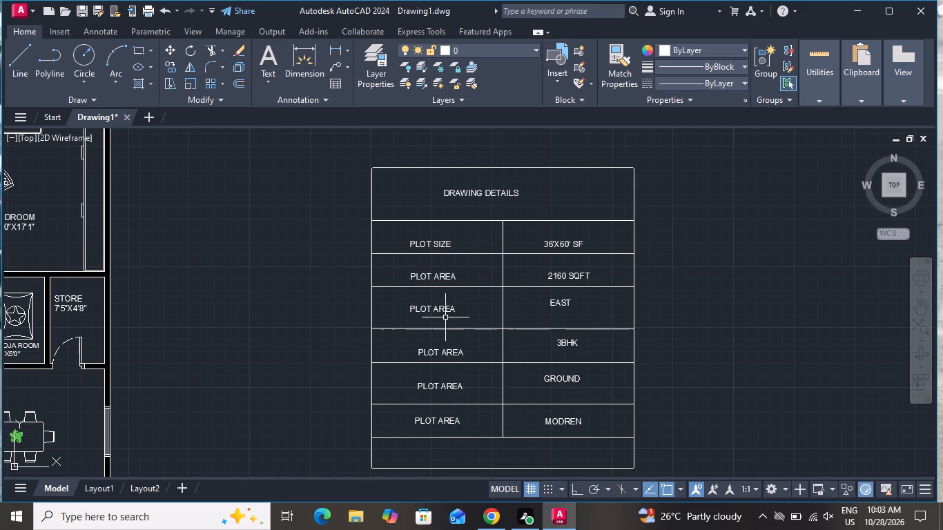
Replace the copied PLOT AREA label in the left cell of the EAST row with FACING.
scroll(450, 310, "up", 1)
double_click(456, 306)
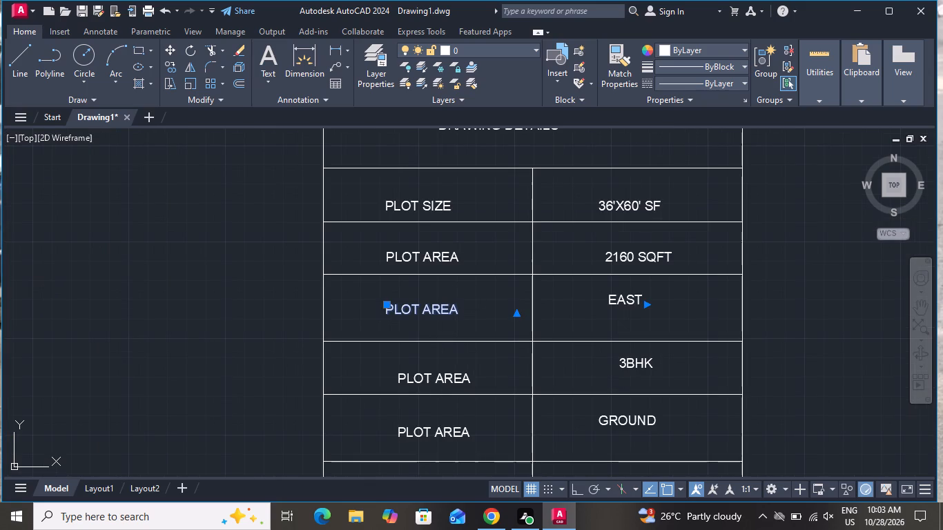
key("BackSpace")
key("BackSpace")
key("BackSpace")
key("BackSpace")
key("BackSpace")
key("BackSpace")
key("BackSpace")
key("BackSpace")
key("BackSpace")
key("BackSpace")
key("BackSpace")
key("BackSpace")
key("BackSpace")
key("BackSpace")
key("BackSpace")
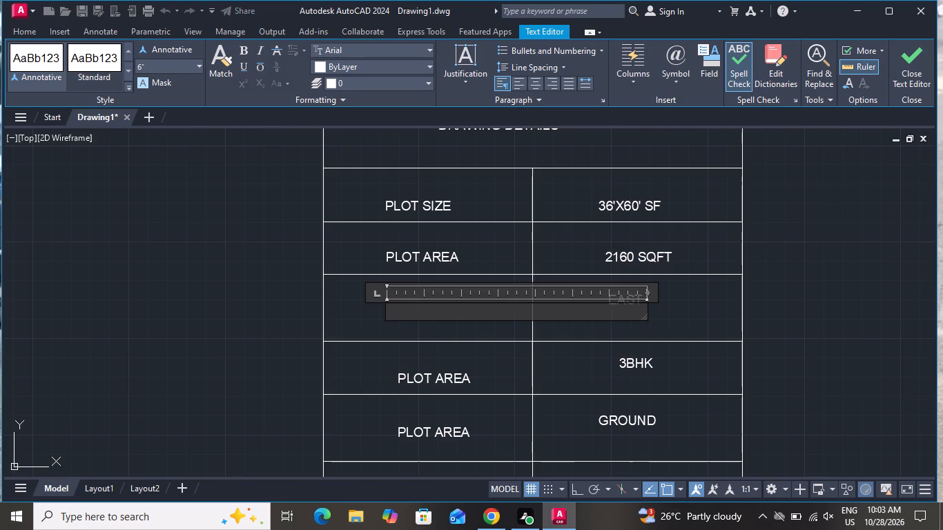
type("FACING")
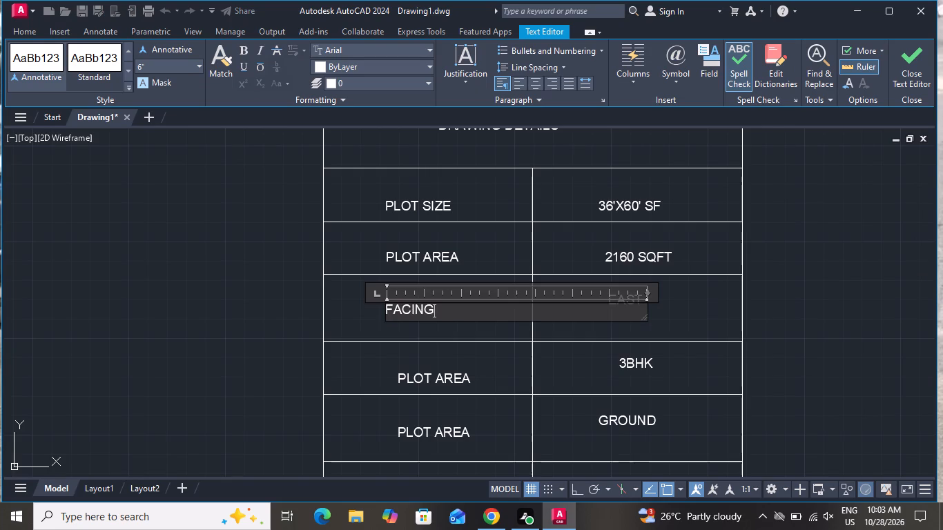
left_click(495, 371)
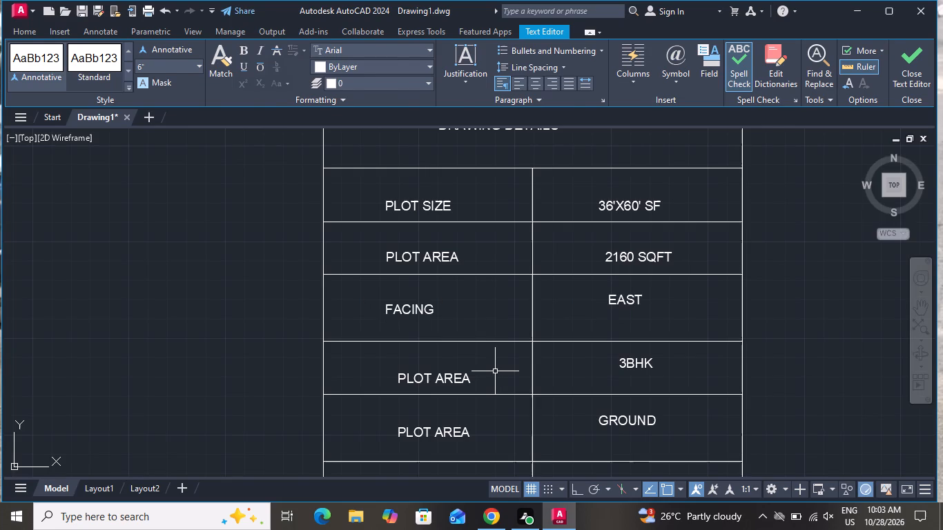
Replace the copied PLOT AREA label in the left cell of the 3BHK row with BHK.
double_click(469, 380)
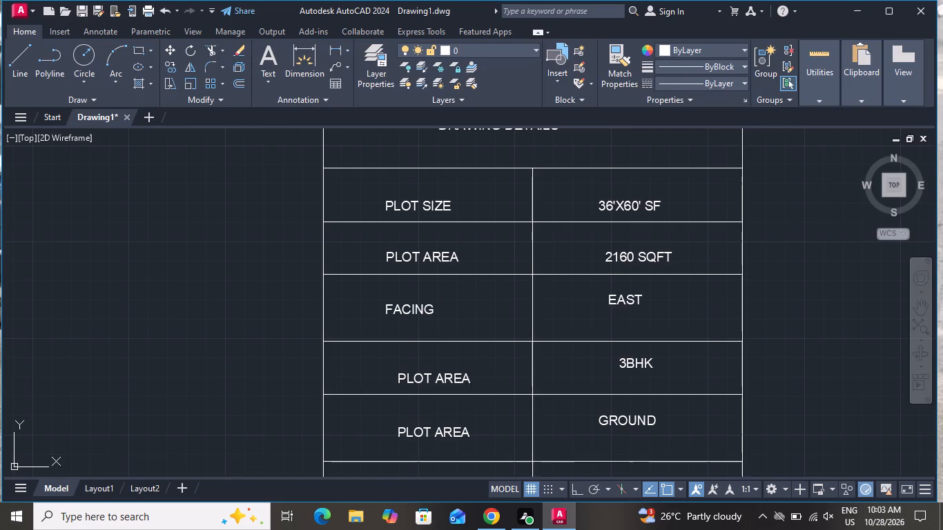
key("BackSpace")
key("BackSpace")
key("BackSpace")
key("BackSpace")
key("BackSpace")
key("BackSpace")
key("BackSpace")
key("BackSpace")
key("BackSpace")
key("BackSpace")
key("BackSpace")
key("BackSpace")
key("BackSpace")
key("BackSpace")
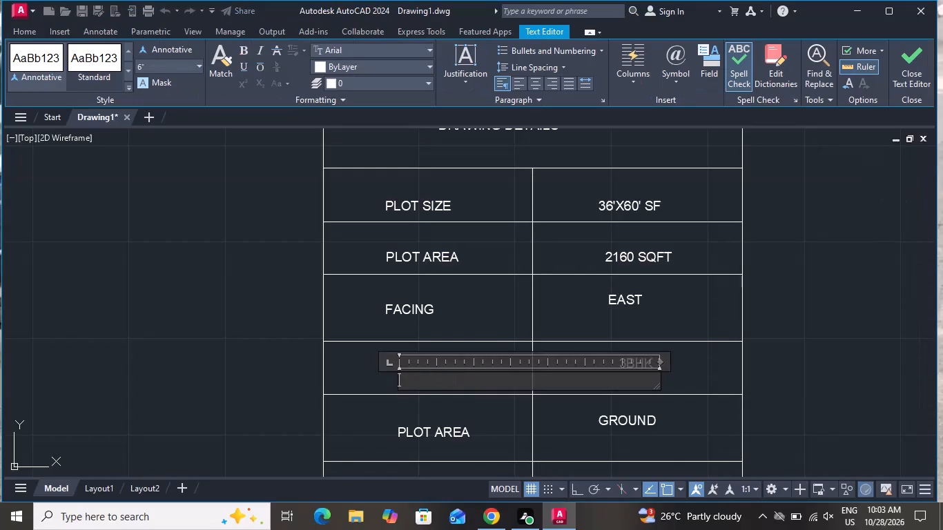
key("b")
key("h")
key("k")
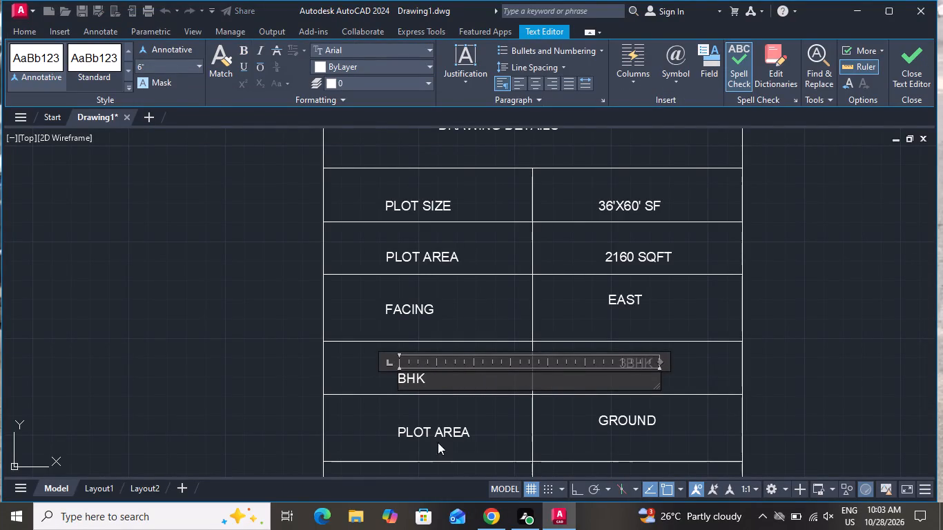
Replace the copied PLOT AREA label in the left cell of the GROUND row with NO. OF STORY.
scroll(462, 428, "down", 2)
scroll(462, 438, "up", 2)
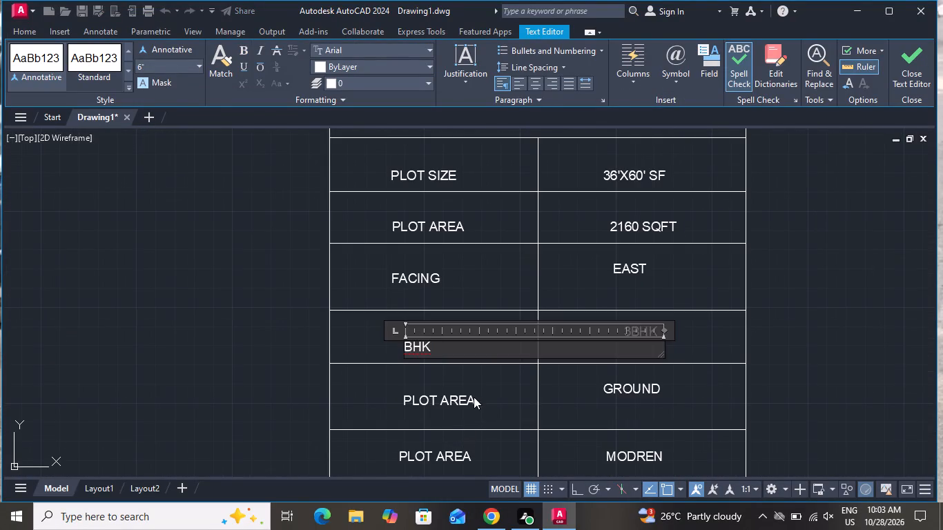
double_click(474, 397)
double_click(471, 398)
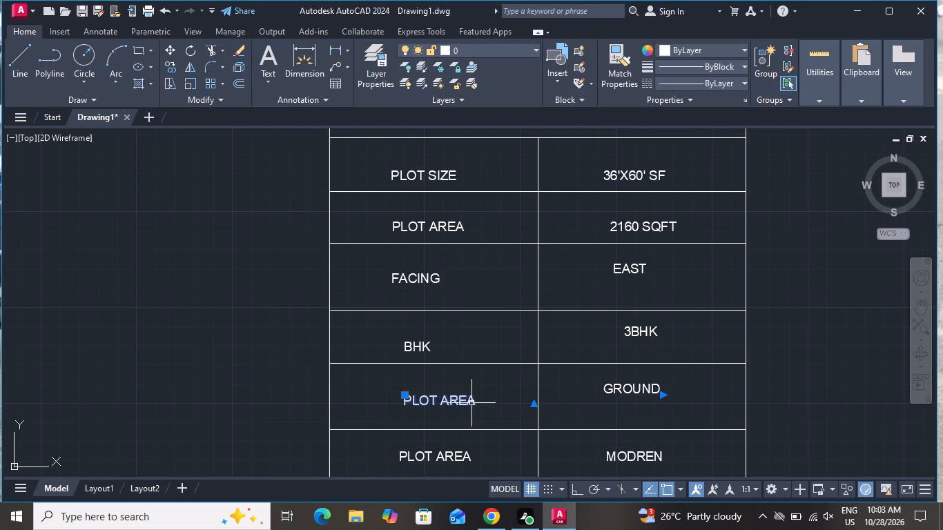
double_click(471, 404)
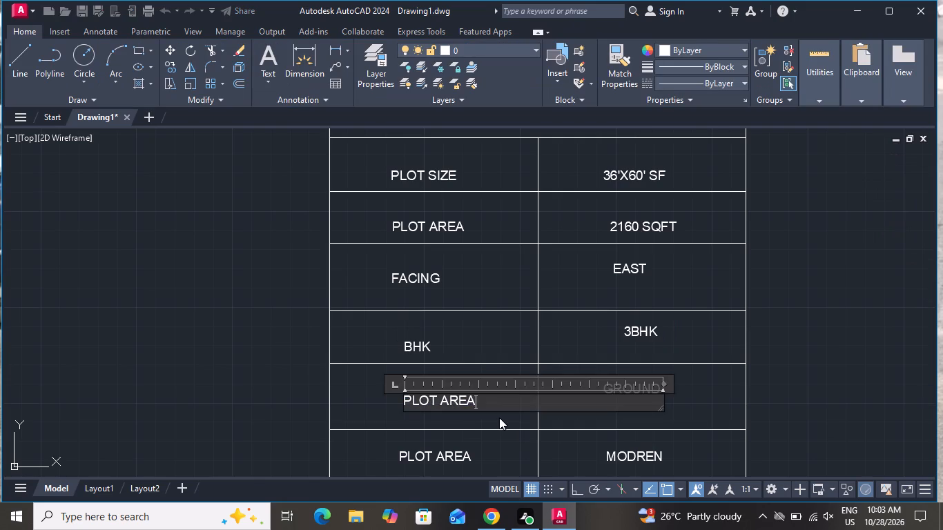
key("BackSpace")
key("BackSpace")
key("BackSpace")
key("BackSpace")
key("BackSpace")
key("BackSpace")
key("BackSpace")
key("BackSpace")
key("BackSpace")
key("BackSpace")
key("BackSpace")
key("BackSpace")
key("BackSpace")
key("BackSpace")
key("BackSpace")
key("BackSpace")
key("BackSpace")
key("BackSpace")
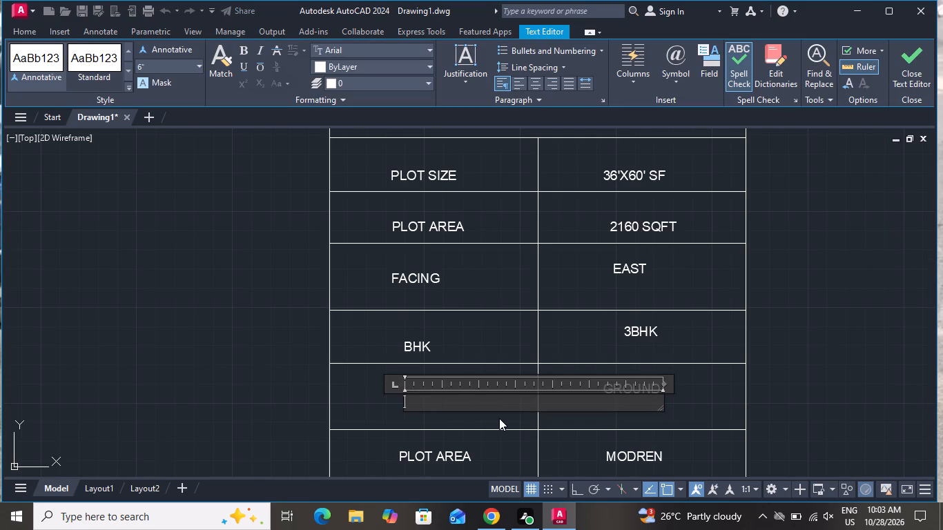
type("NO")
key("period")
key("space")
type("OF")
key("space")
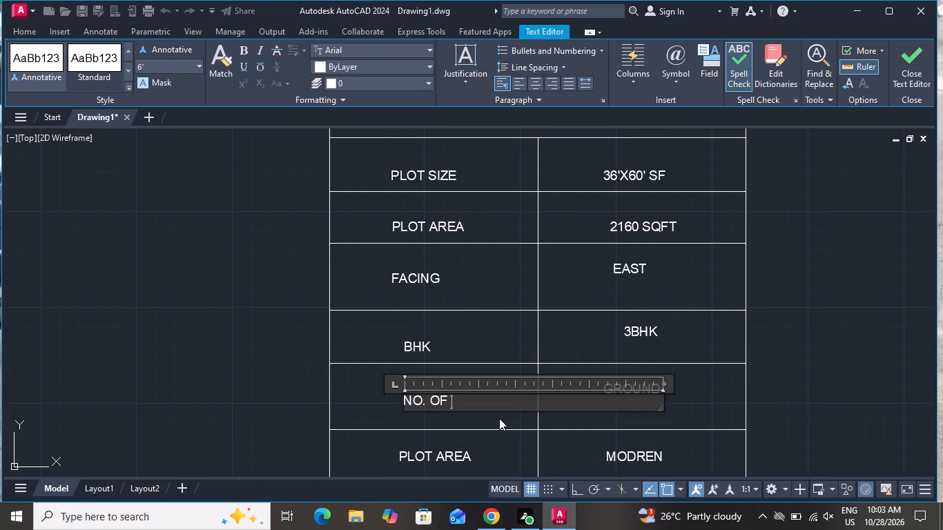
type("STO")
type("RY")
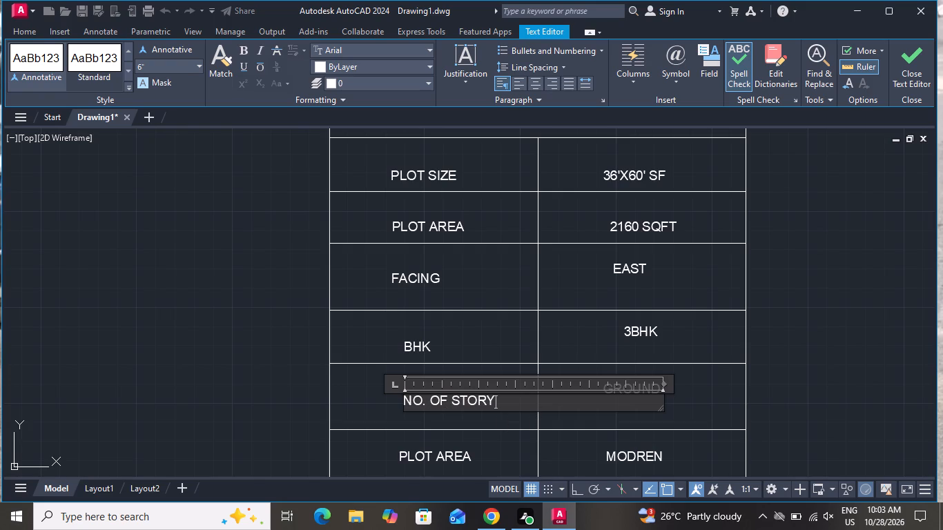
left_click(555, 420)
scroll(501, 306, "down", 1)
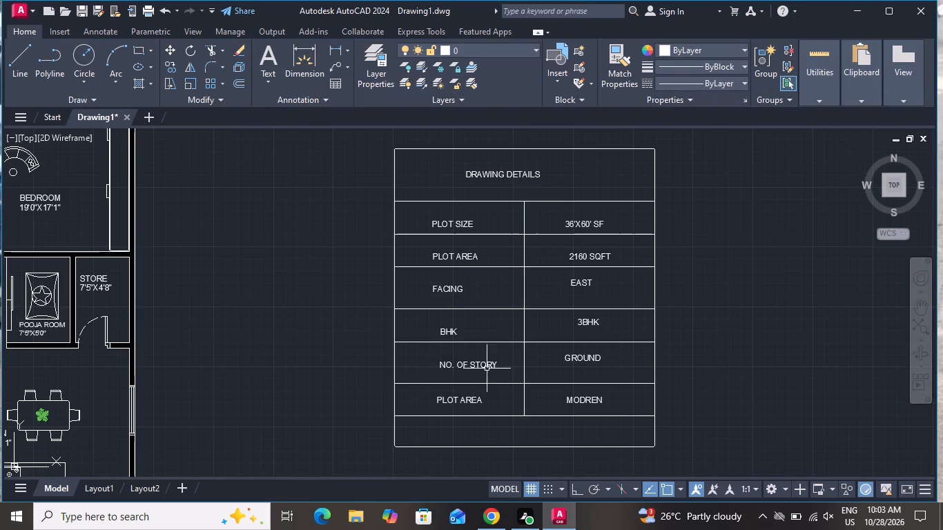
Replace the copied PLOT AREA label in the left cell of the MODREN row with STYLE.
scroll(469, 393, "up", 3)
double_click(488, 392)
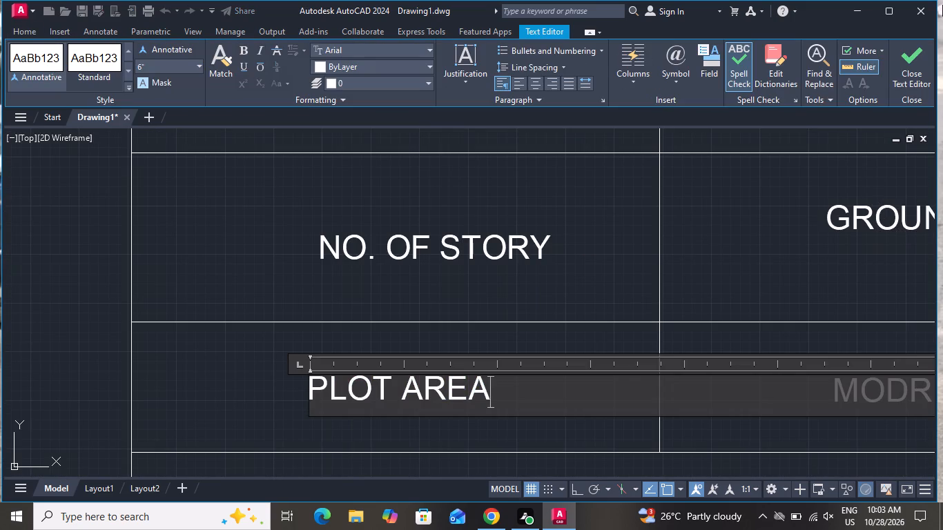
key("BackSpace")
key("BackSpace")
key("BackSpace")
key("BackSpace")
key("BackSpace")
key("BackSpace")
key("BackSpace")
key("BackSpace")
key("BackSpace")
key("BackSpace")
key("BackSpace")
key("BackSpace")
key("BackSpace")
key("BackSpace")
key("BackSpace")
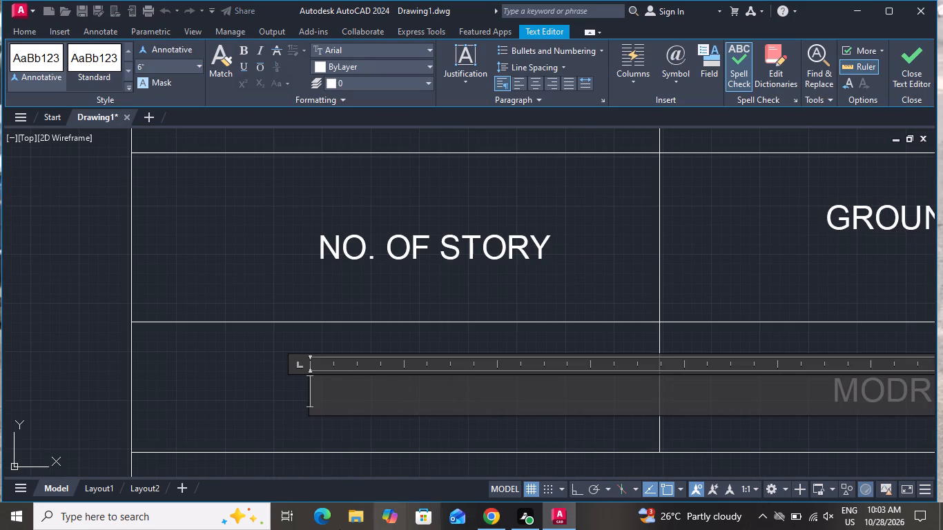
key("s")
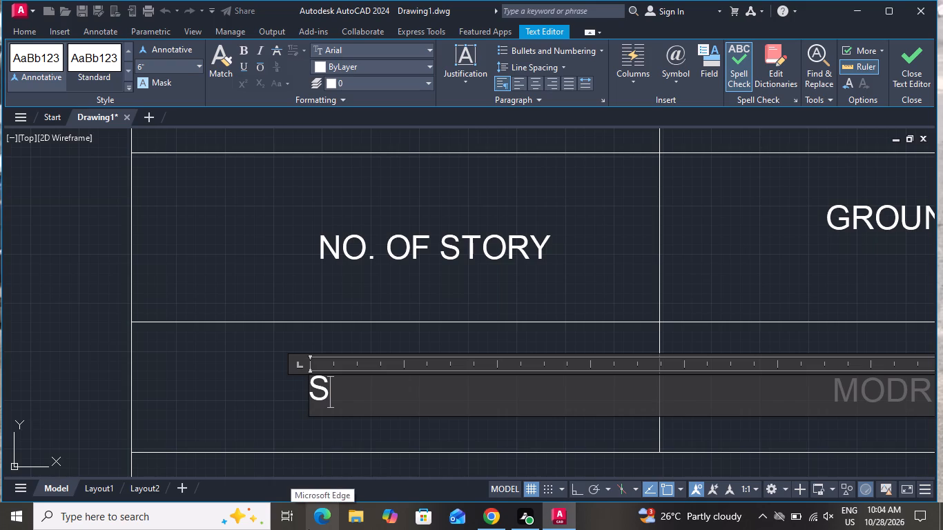
type("TYLE")
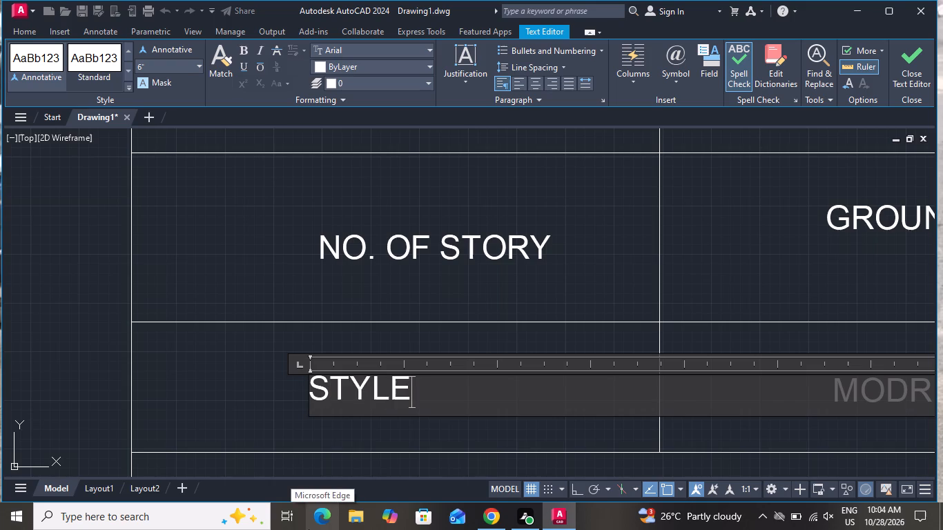
left_click(205, 303)
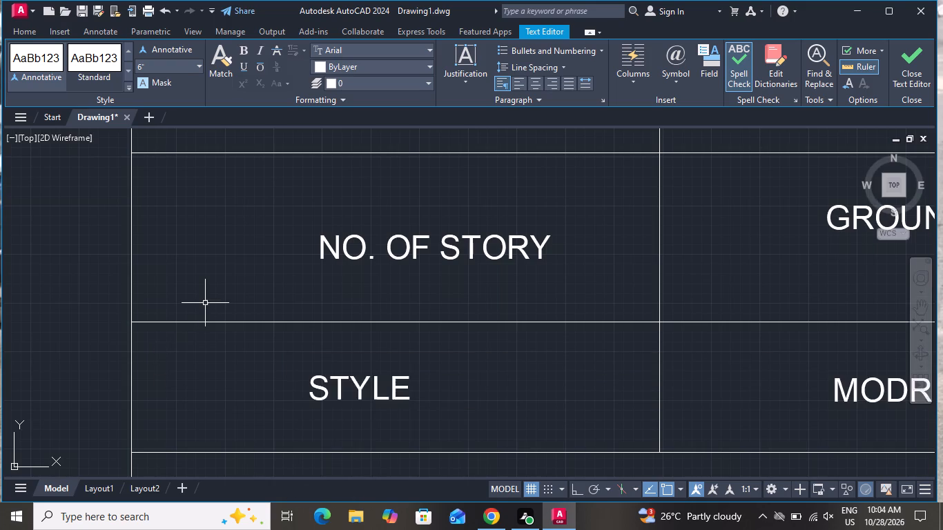
Trim away the empty bottom row of the DRAWING DETAILS table, including its side edges, bottom edge and leftover rounded corners.
scroll(233, 326, "down", 3)
scroll(289, 355, "down", 2)
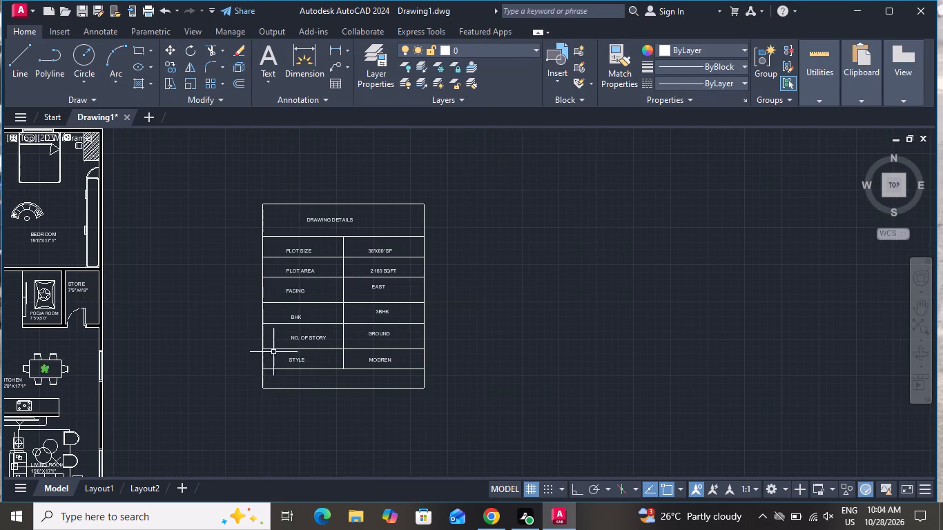
left_click(209, 50)
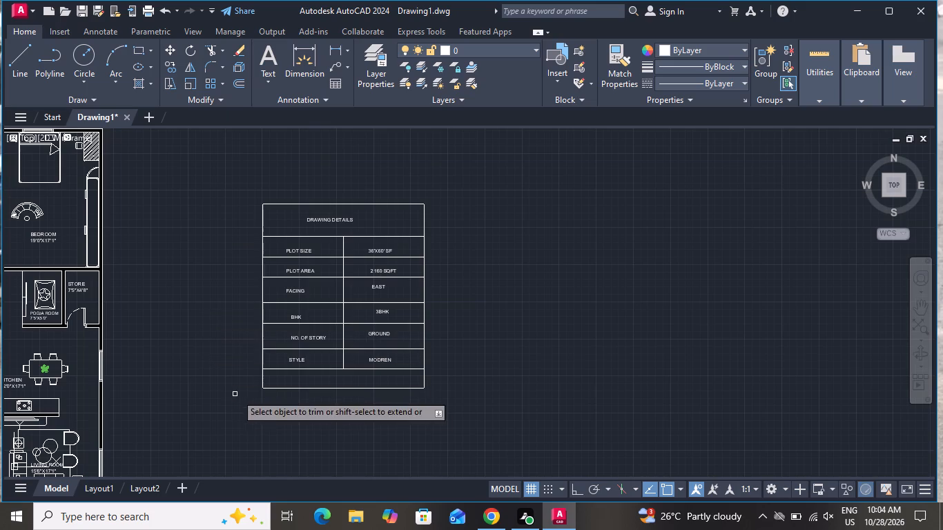
scroll(273, 392, "up", 2)
left_click(234, 357)
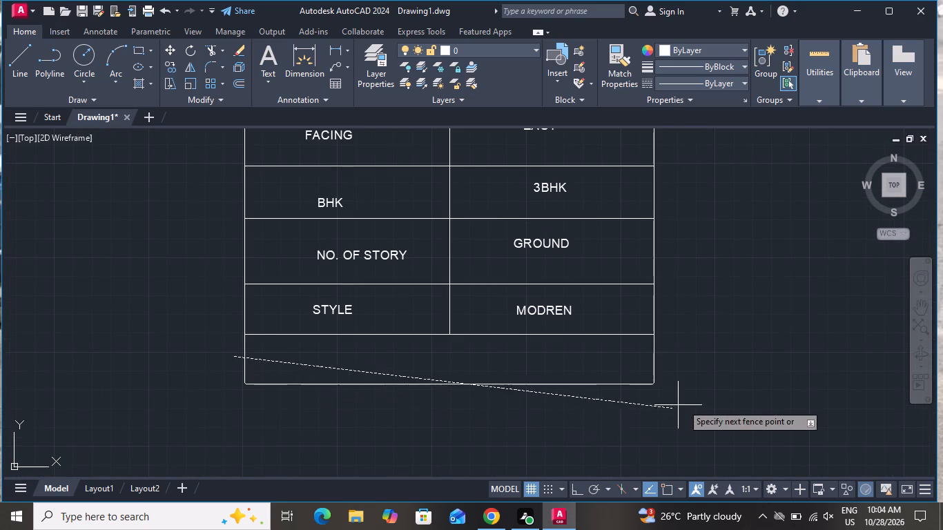
left_click(687, 357)
left_click(630, 362)
left_click(606, 402)
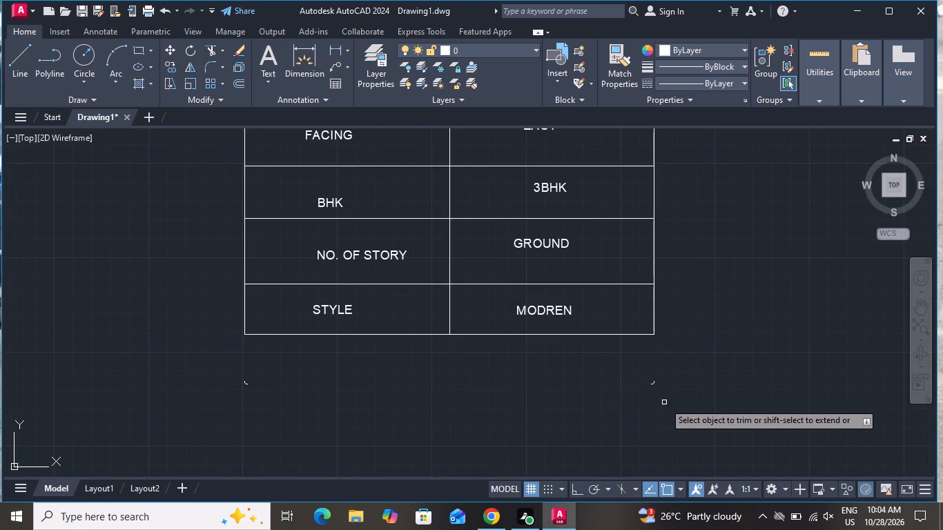
left_click(652, 382)
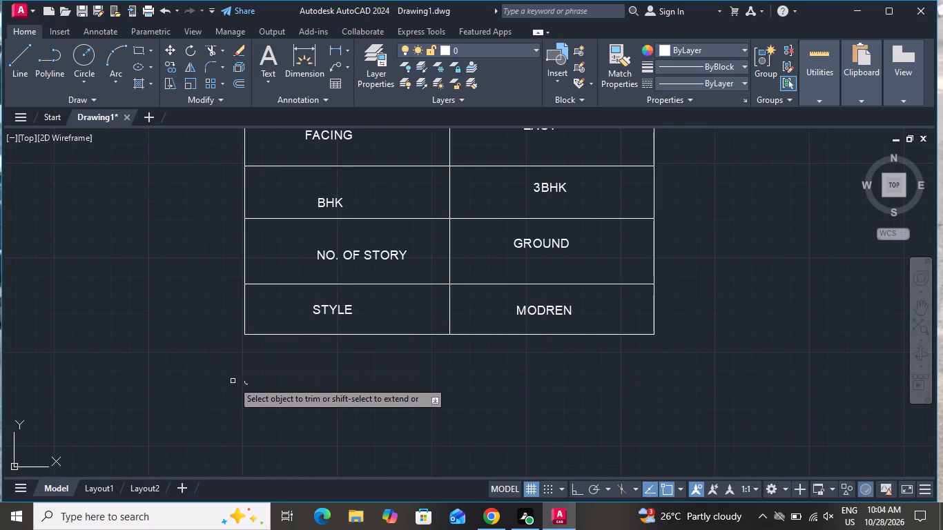
left_click(244, 382)
right_click(280, 400)
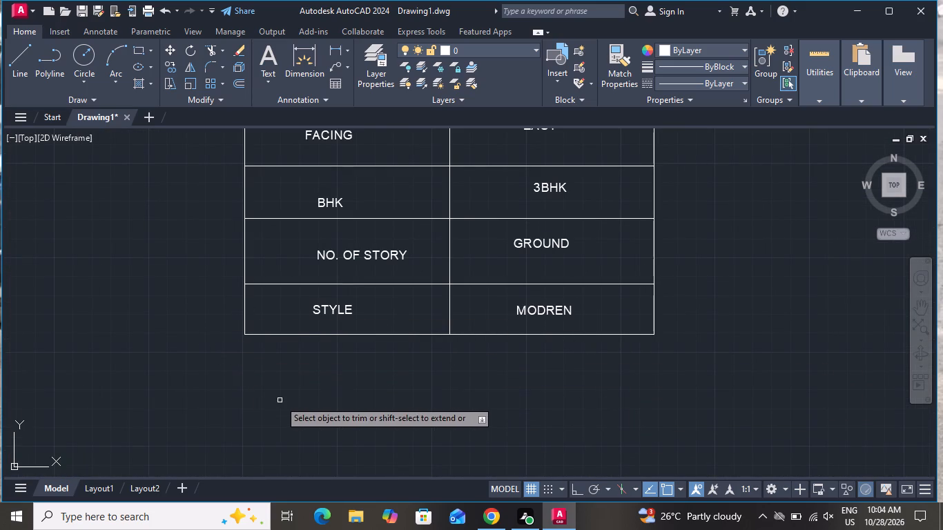
left_click(329, 239)
Move the whole DRAWING DETAILS table about 16' closer to the floor plan.
scroll(357, 332, "down", 1)
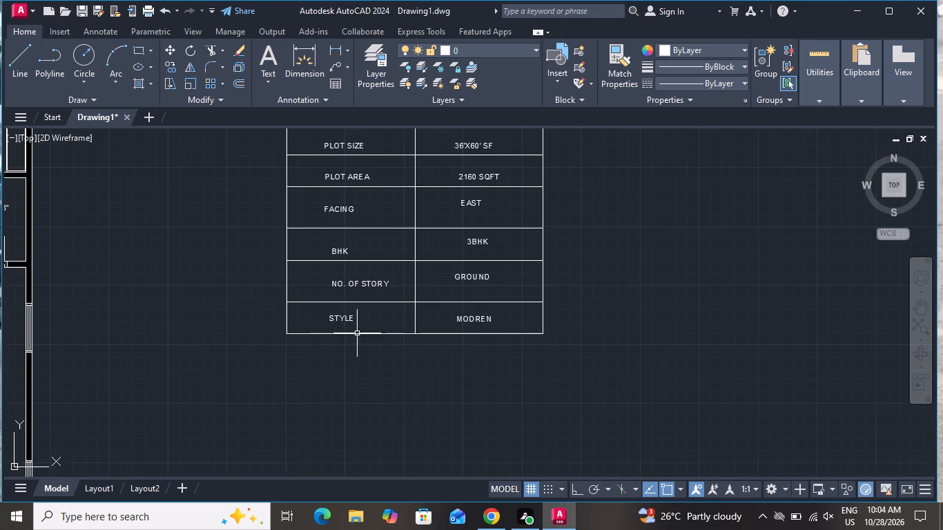
scroll(357, 333, "down", 2)
left_click(461, 215)
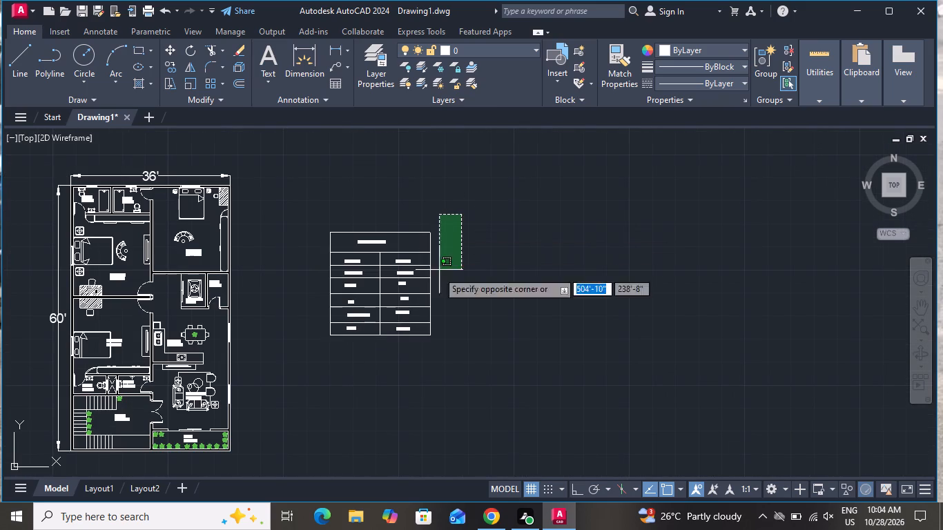
left_click(302, 355)
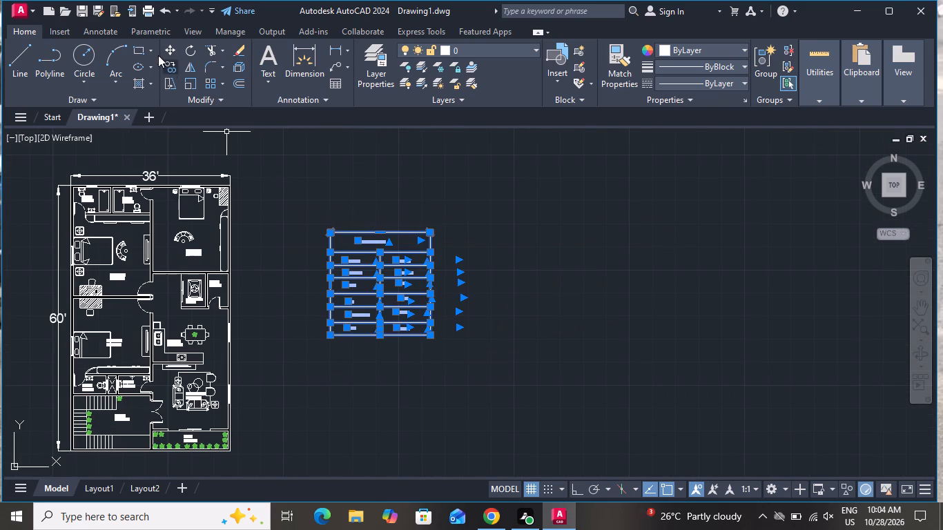
left_click(166, 48)
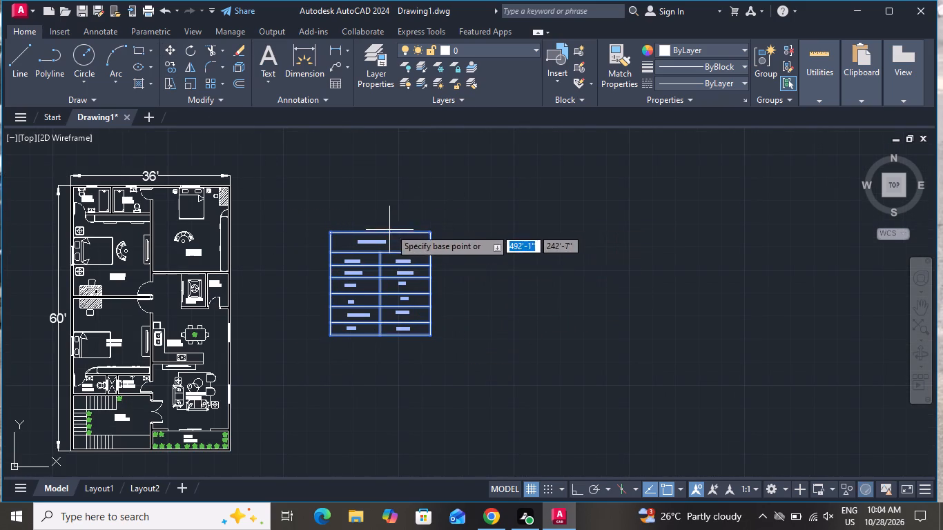
left_click(392, 226)
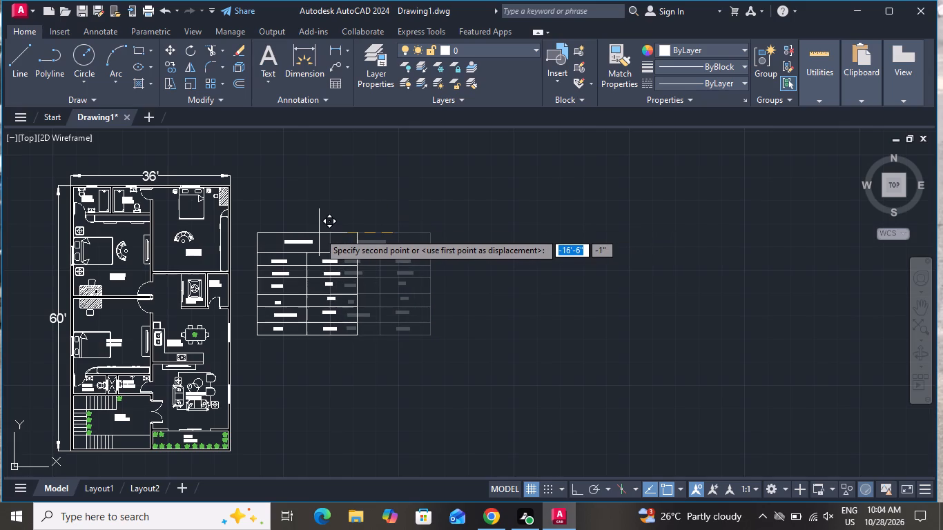
left_click(322, 229)
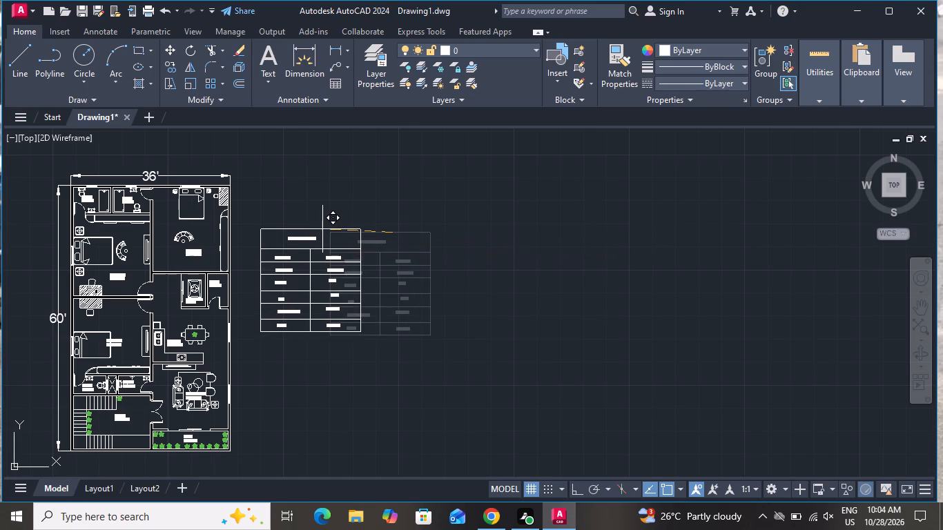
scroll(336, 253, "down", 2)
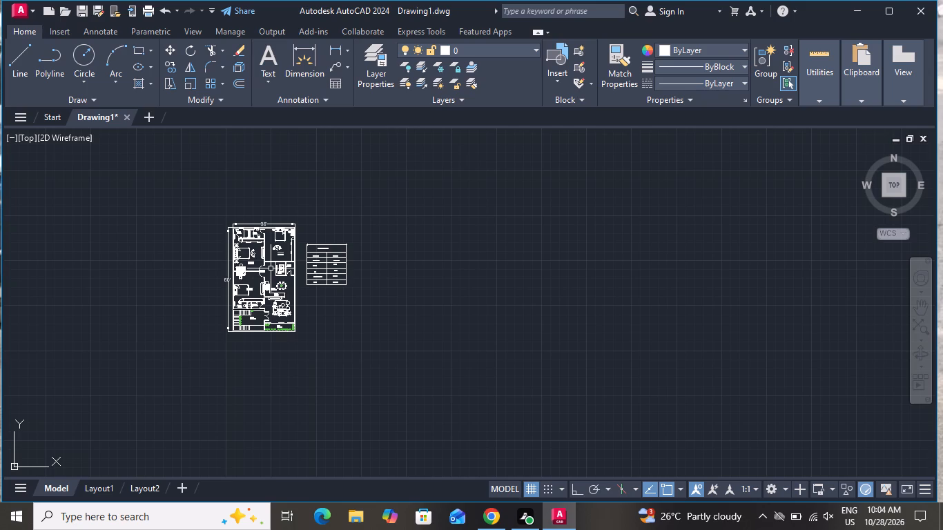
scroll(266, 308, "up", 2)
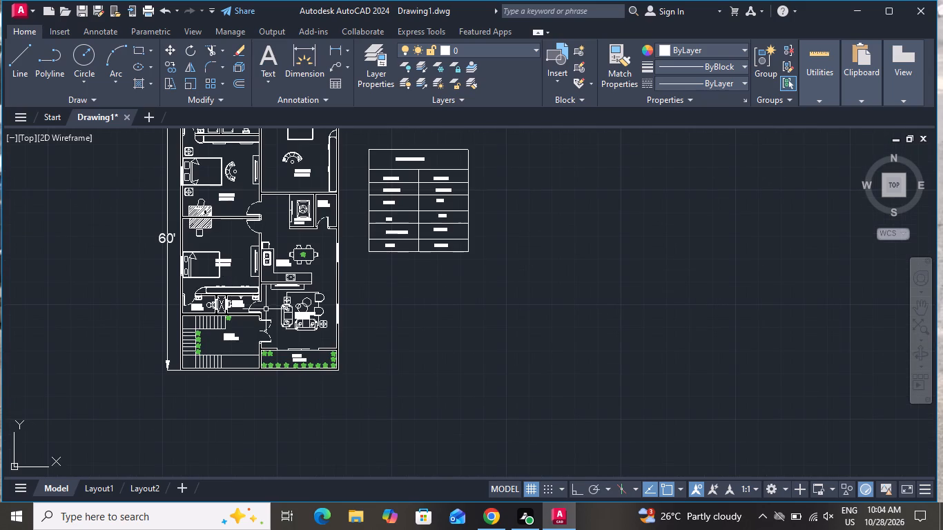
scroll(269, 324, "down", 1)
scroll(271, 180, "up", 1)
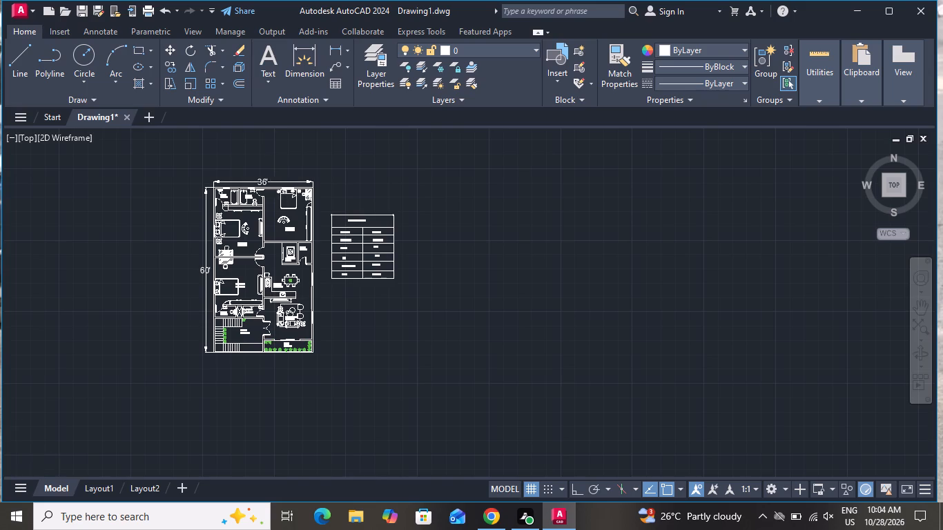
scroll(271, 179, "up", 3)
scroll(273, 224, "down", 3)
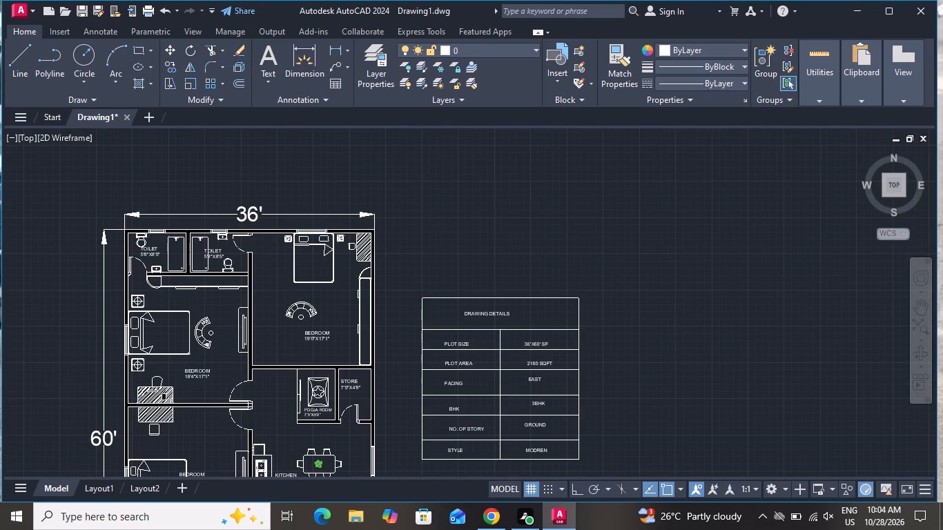
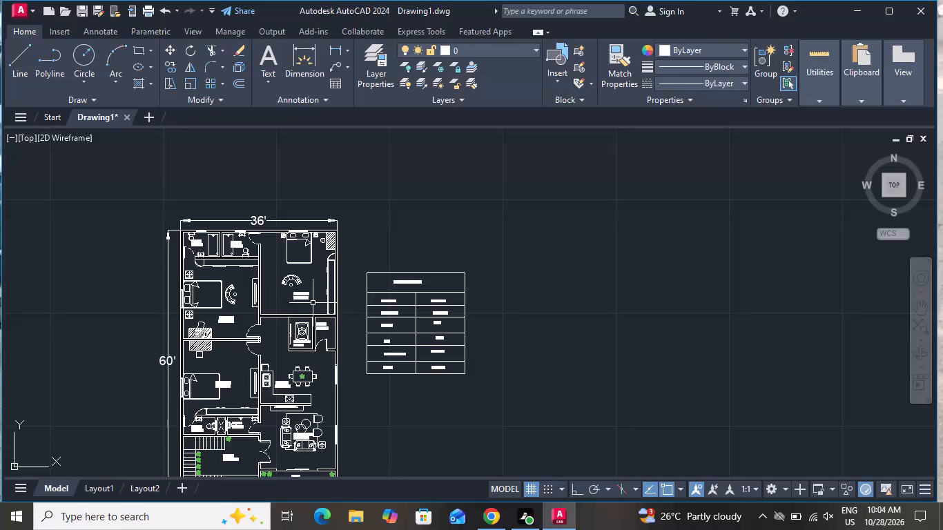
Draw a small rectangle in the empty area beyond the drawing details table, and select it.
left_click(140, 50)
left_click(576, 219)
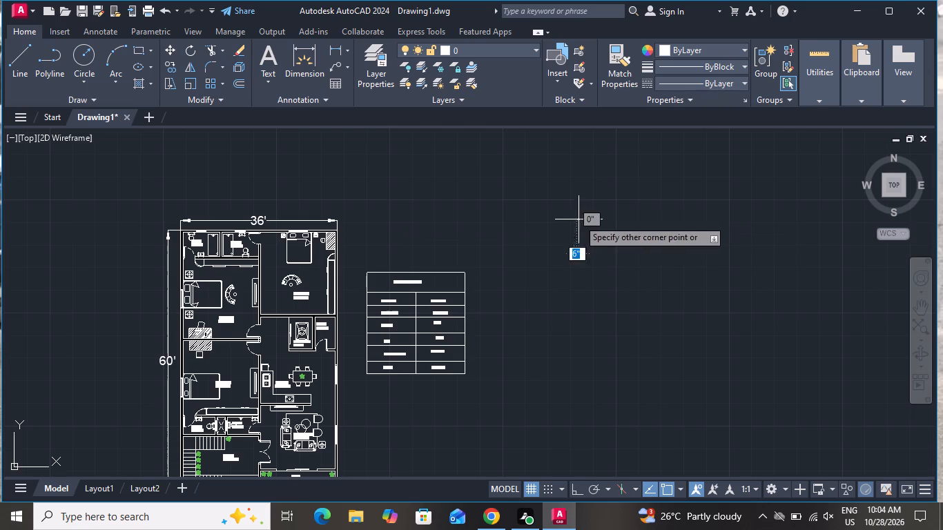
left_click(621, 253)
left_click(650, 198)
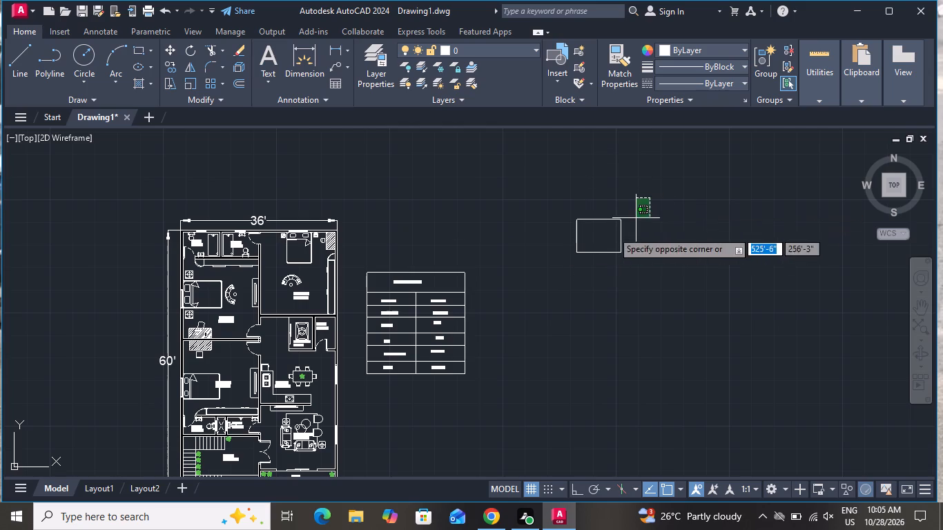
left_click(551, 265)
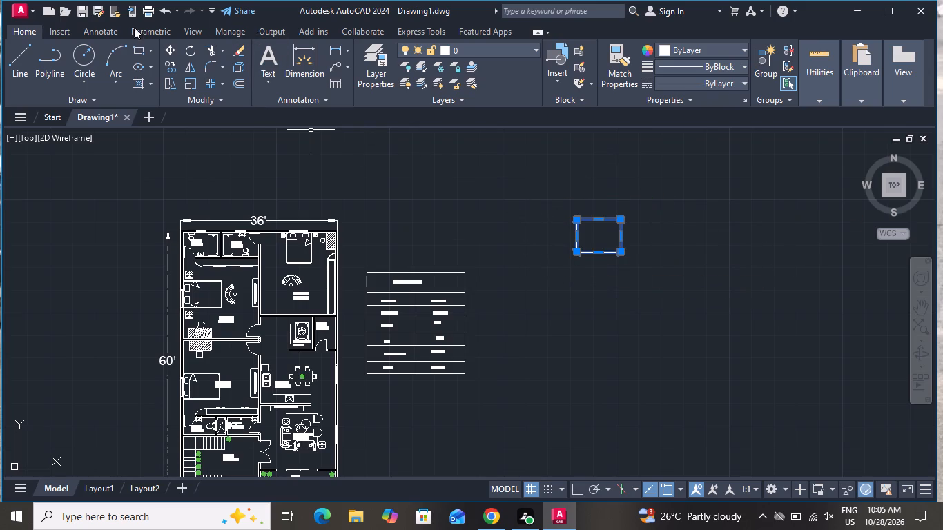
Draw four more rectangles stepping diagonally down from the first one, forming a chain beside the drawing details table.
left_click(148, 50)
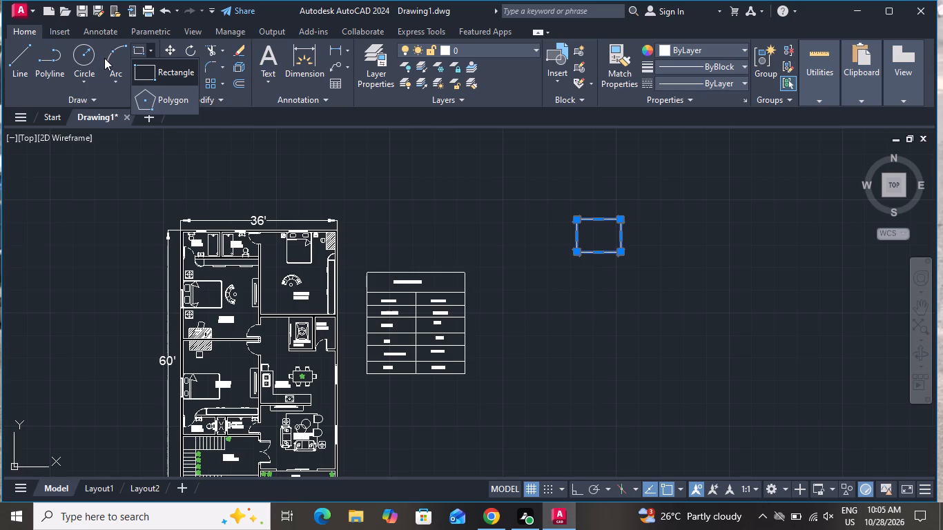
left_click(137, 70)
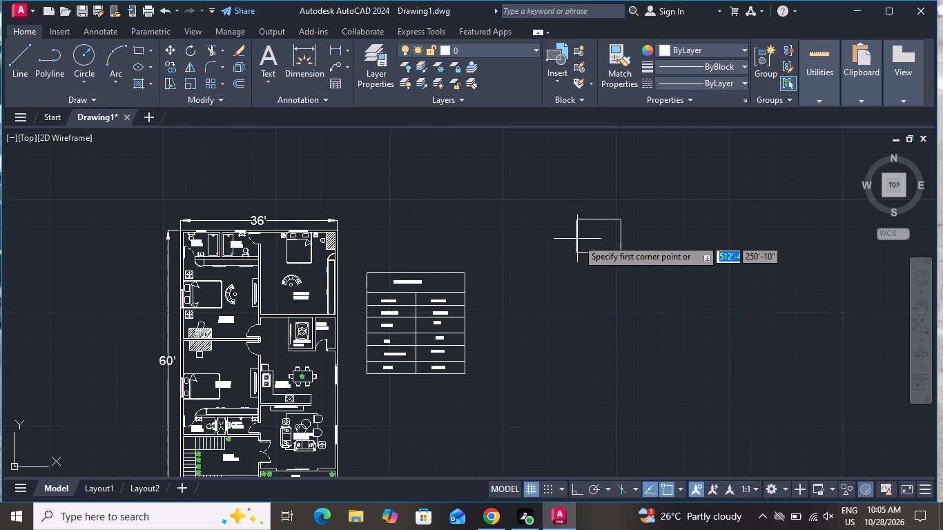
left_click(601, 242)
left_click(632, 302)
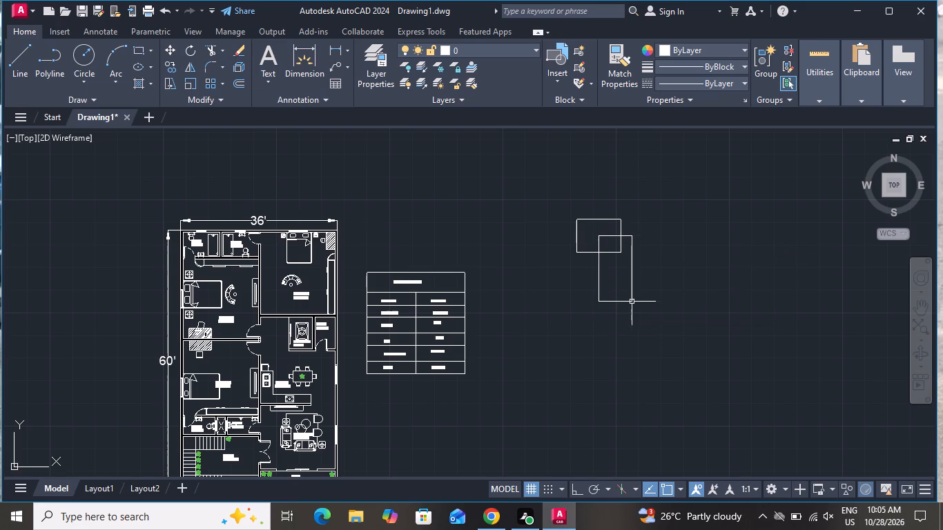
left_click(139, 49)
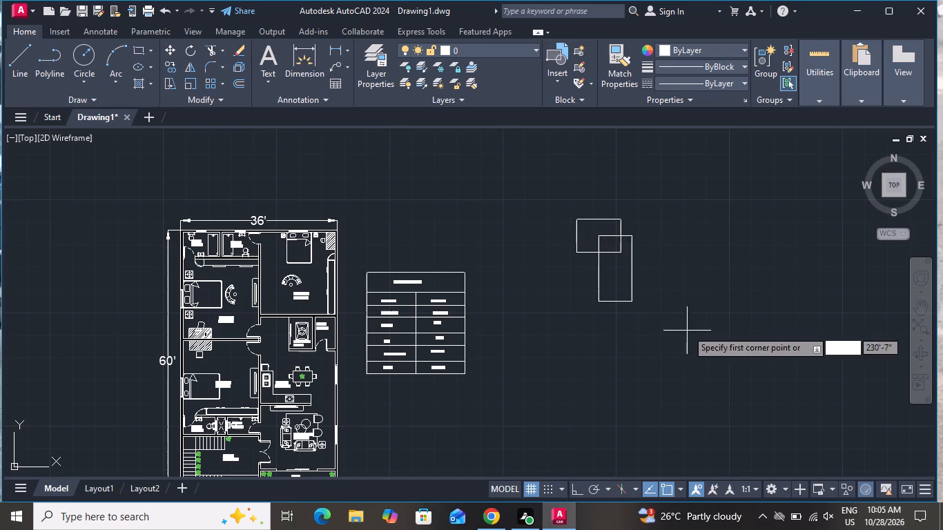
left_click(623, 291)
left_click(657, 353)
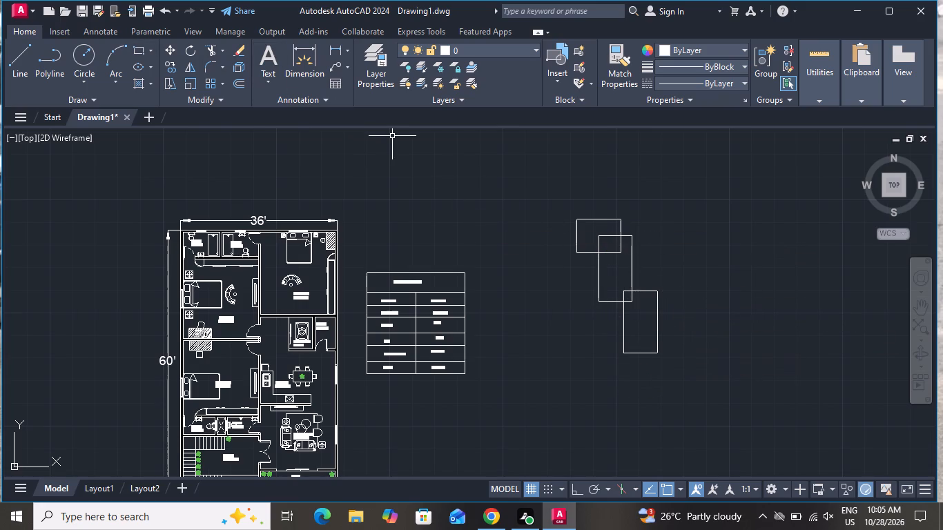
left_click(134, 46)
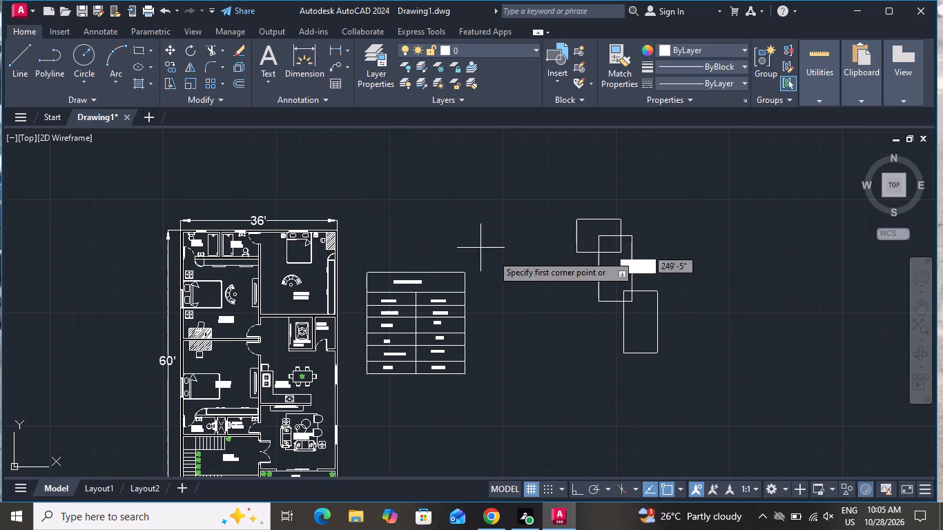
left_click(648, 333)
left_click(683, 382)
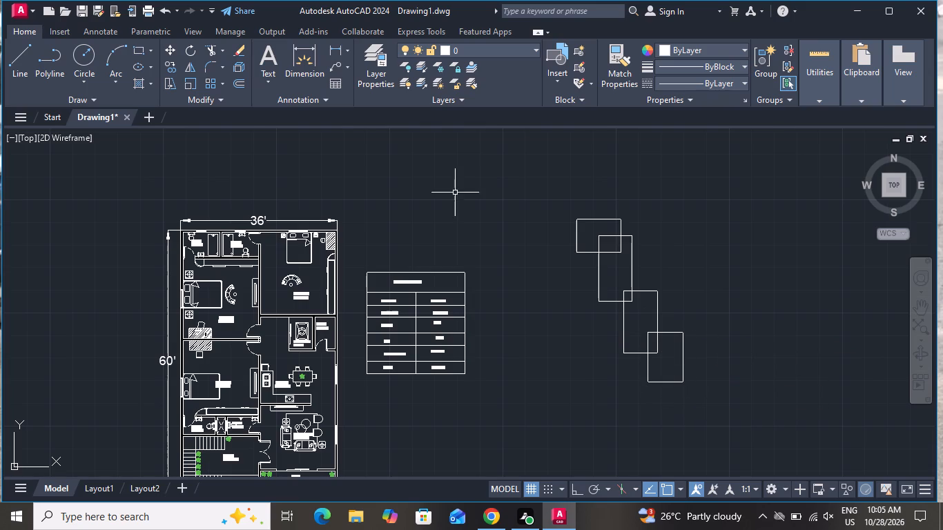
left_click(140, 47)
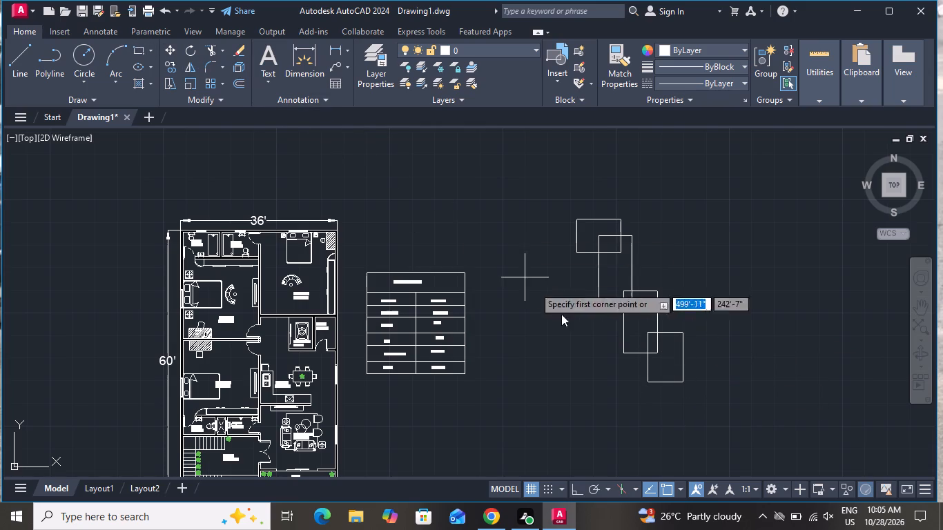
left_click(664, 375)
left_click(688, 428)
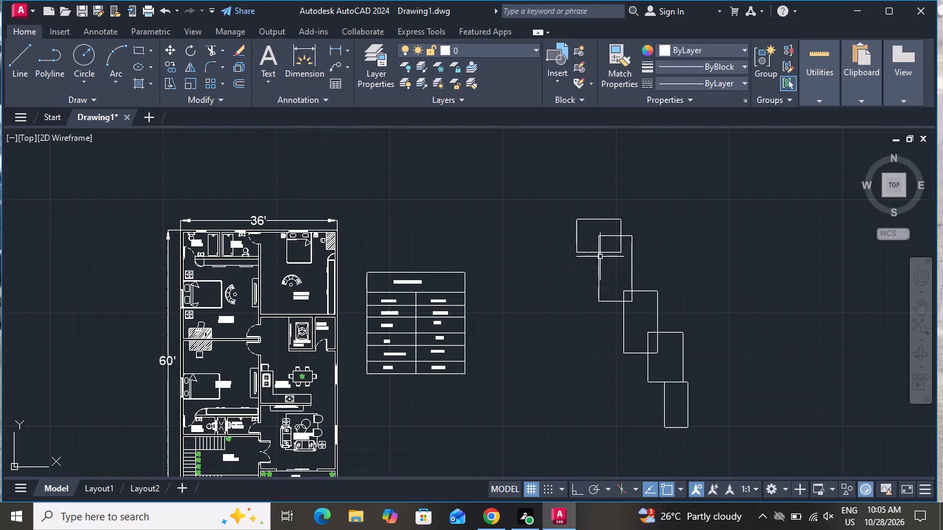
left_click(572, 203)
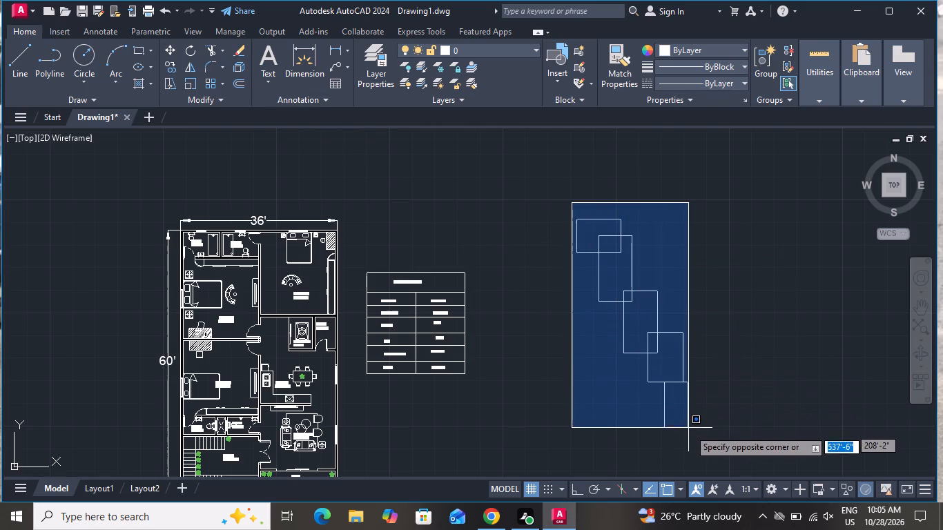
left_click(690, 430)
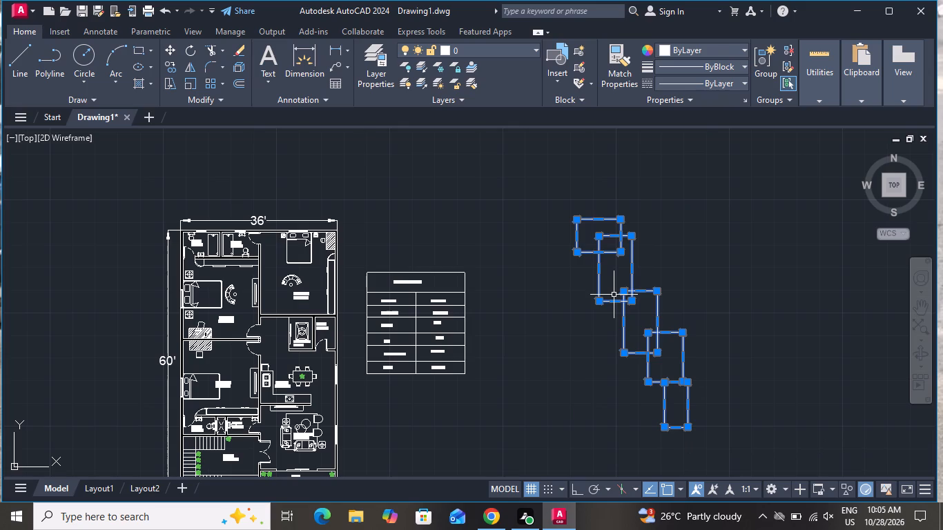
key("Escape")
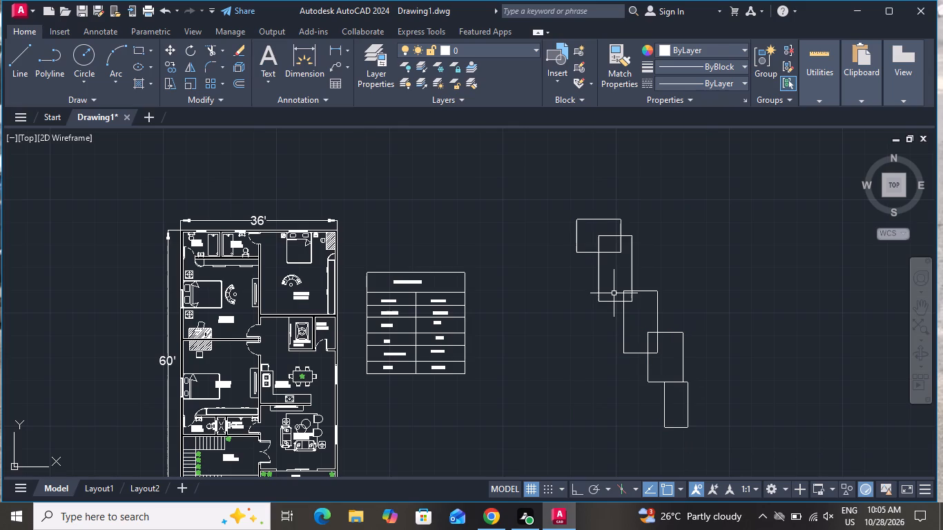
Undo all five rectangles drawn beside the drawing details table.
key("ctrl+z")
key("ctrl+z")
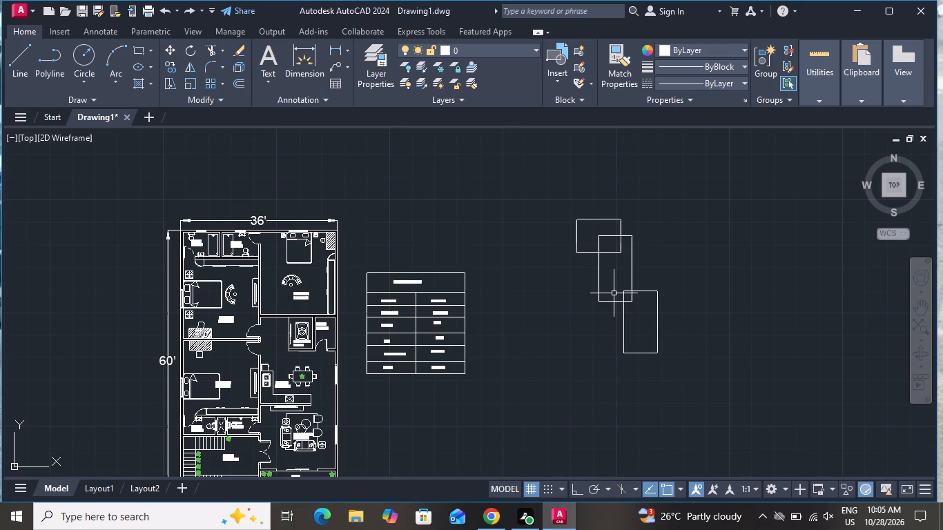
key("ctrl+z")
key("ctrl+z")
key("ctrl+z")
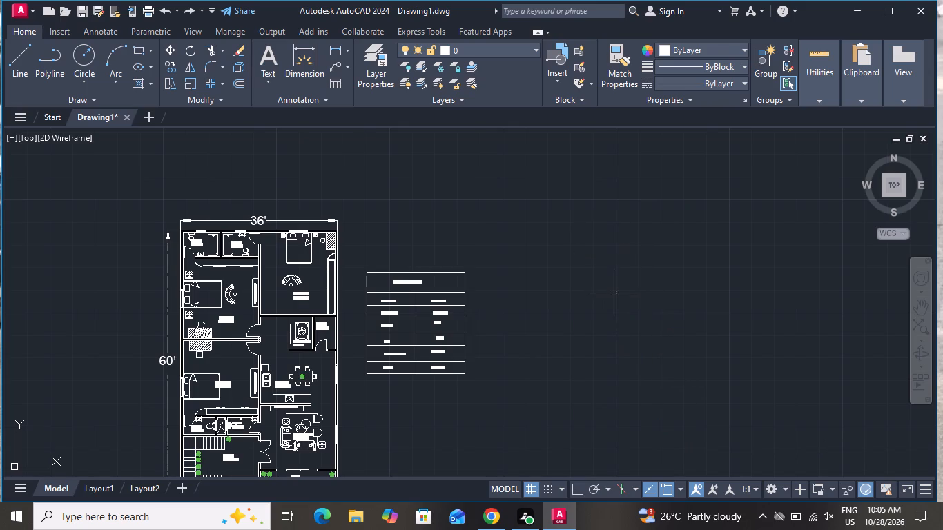
Colour the bed, both bedside tables and the curved seating set purple in the upper 18'4"X17'1" bedroom.
scroll(232, 293, "up", 2)
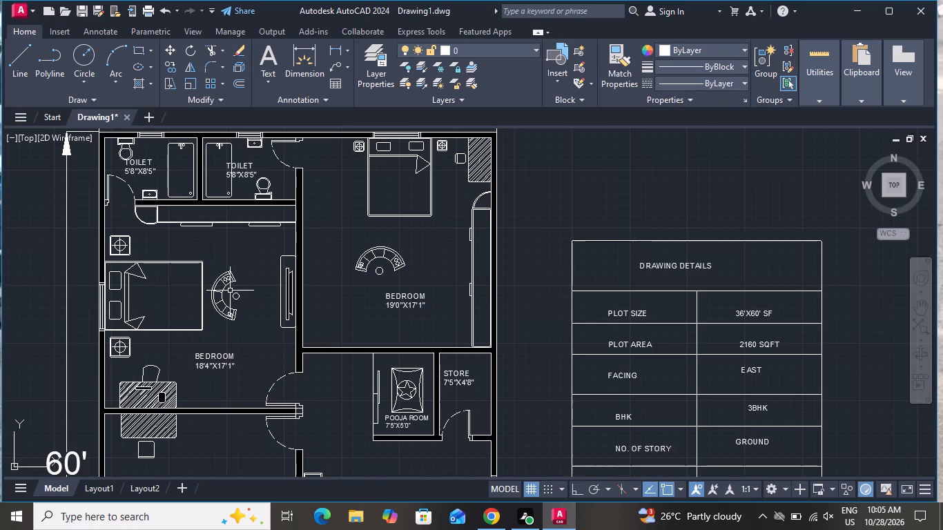
scroll(108, 302, "up", 2)
scroll(207, 288, "down", 1)
left_click(321, 202)
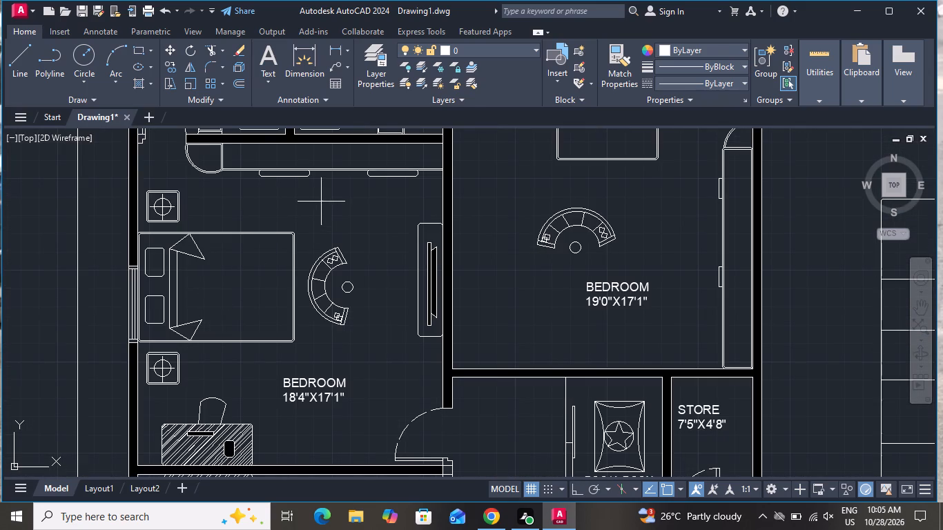
left_click(151, 374)
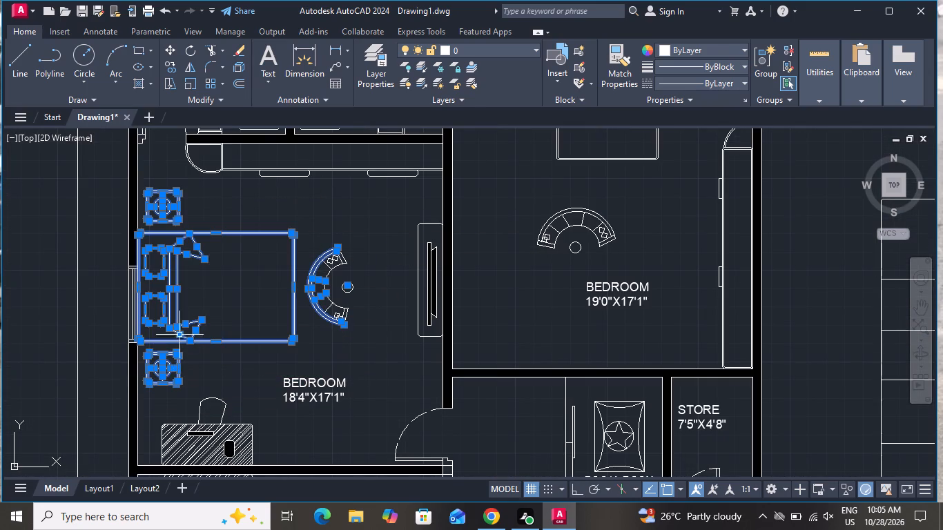
scroll(200, 250, "up", 2)
scroll(246, 257, "down", 1)
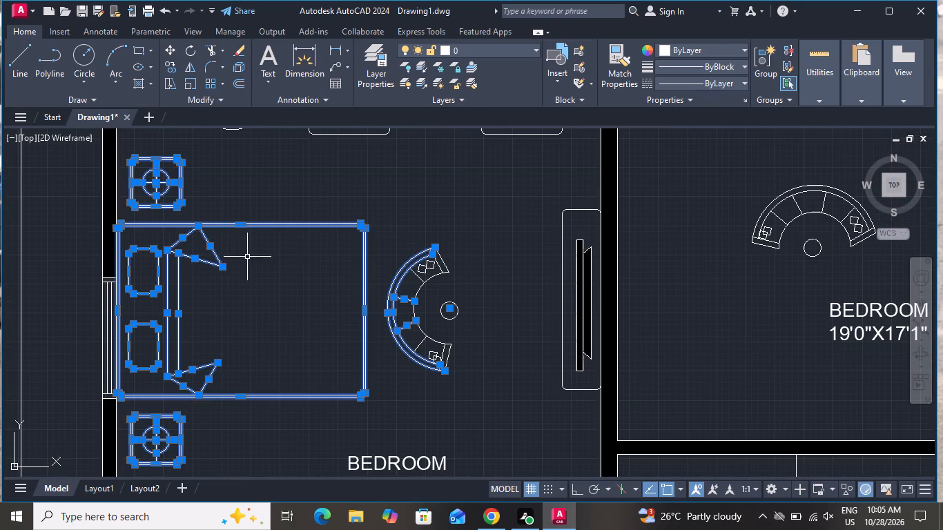
left_click(478, 244)
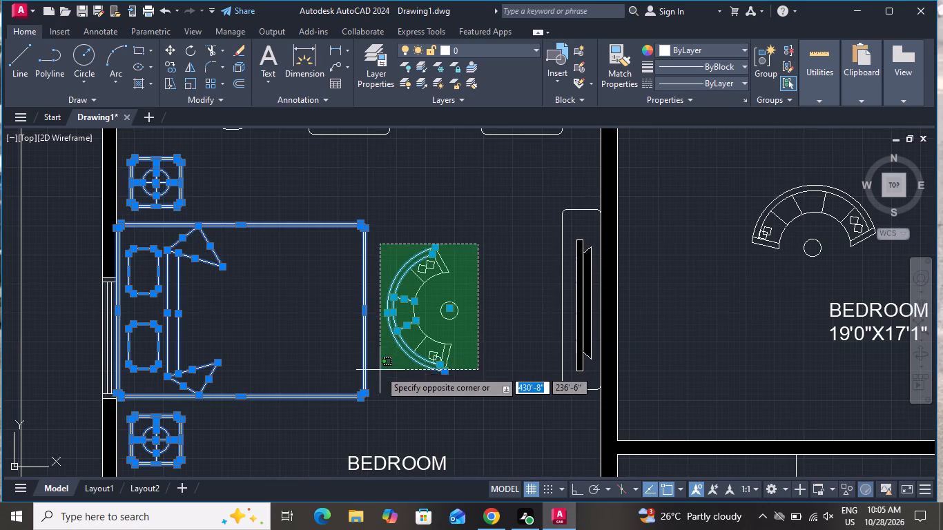
left_click(379, 371)
scroll(402, 346, "down", 2)
scroll(284, 336, "up", 3)
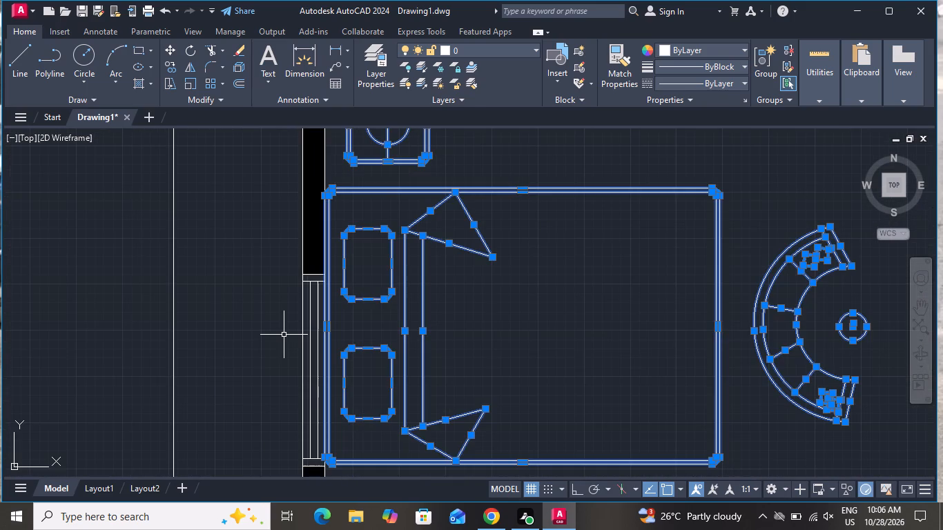
scroll(284, 335, "down", 2)
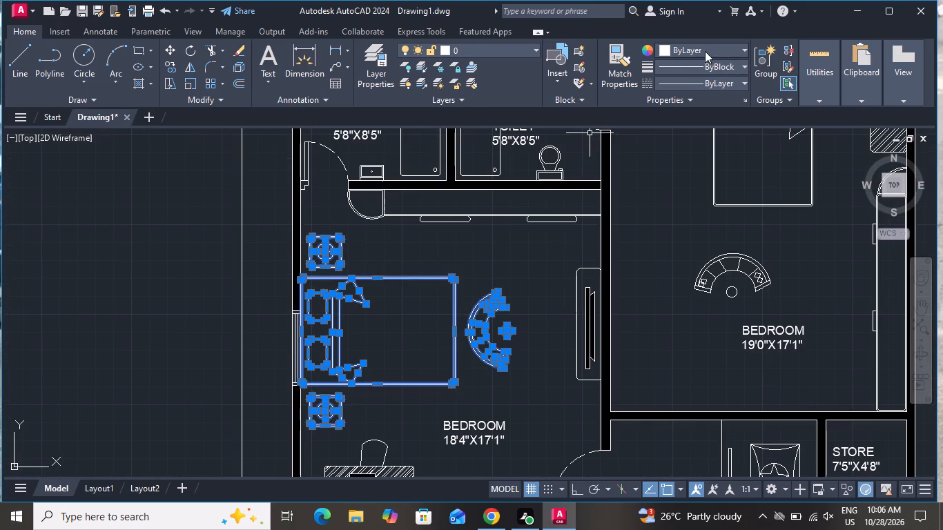
left_click(708, 46)
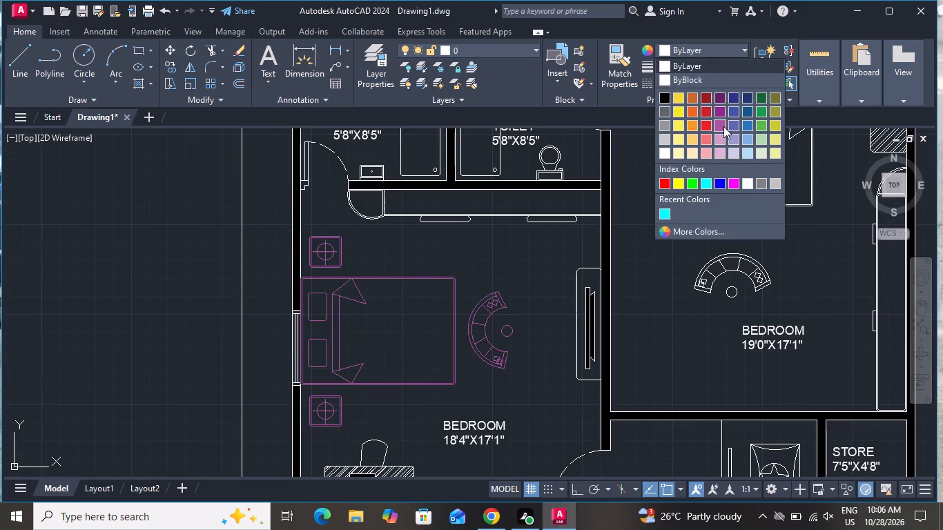
left_click(723, 126)
key("Escape")
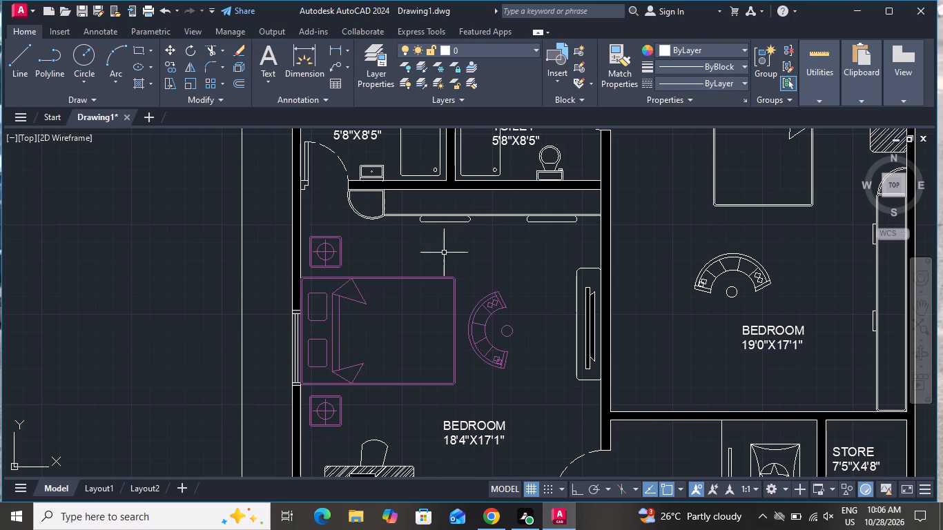
Colour all the room labels on the floor plan orange: bedrooms, toilets, store, pooja room, kitchen, living room, porch and patio.
scroll(419, 278, "down", 1)
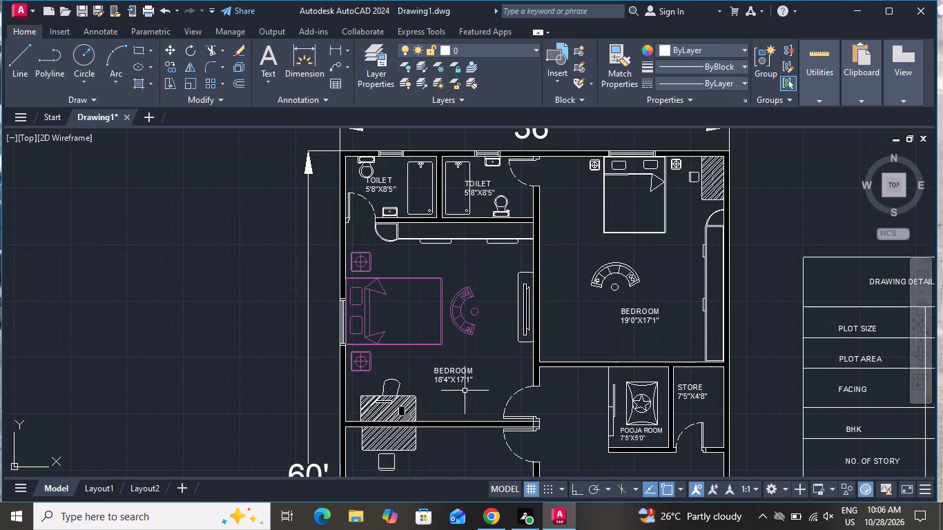
scroll(408, 410, "up", 2)
left_click(521, 310)
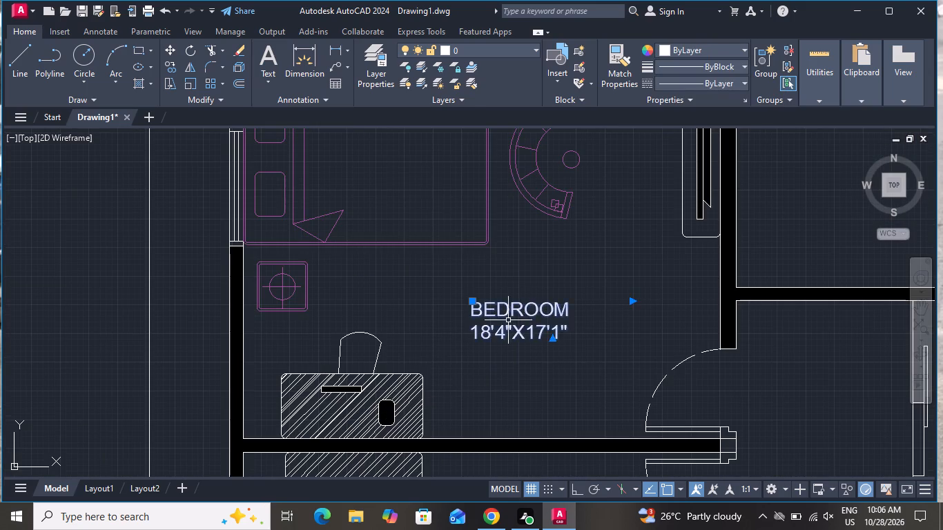
scroll(456, 356, "down", 3)
scroll(404, 235, "up", 2)
left_click(447, 227)
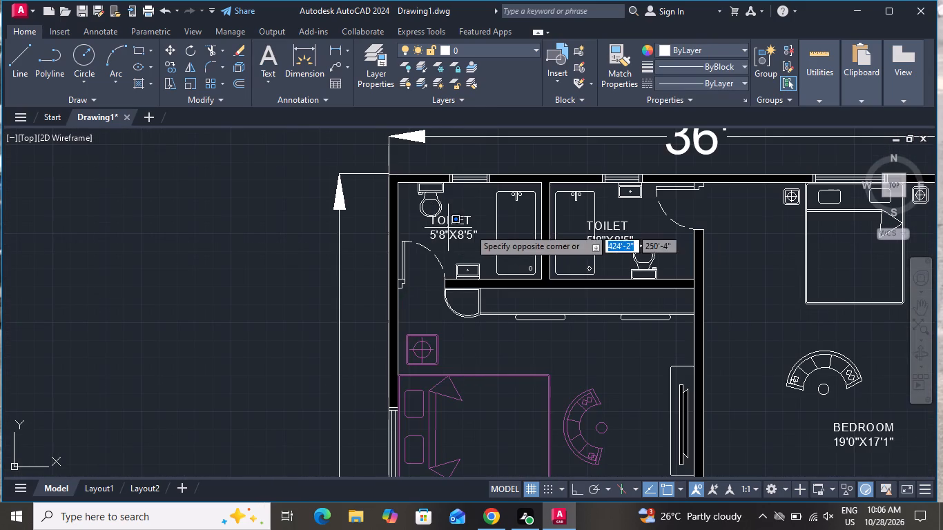
left_click(457, 239)
left_click(464, 220)
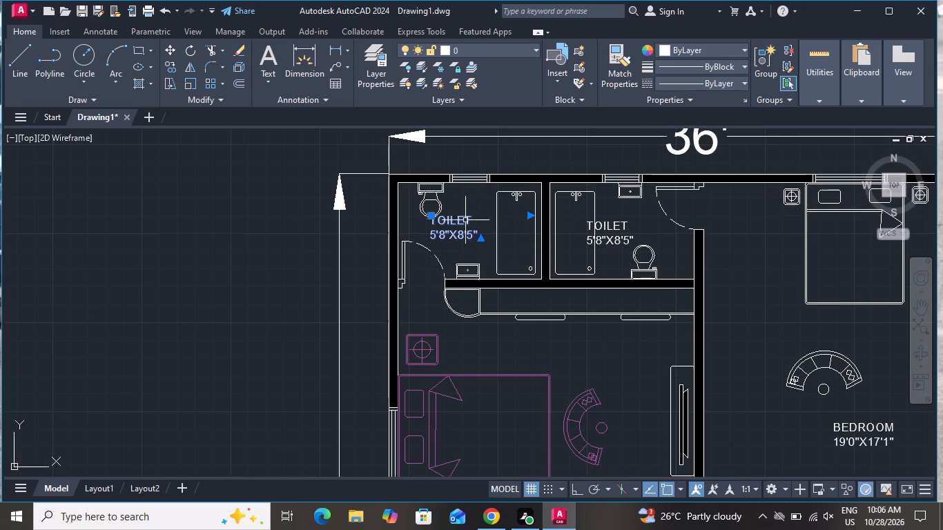
left_click(613, 240)
scroll(511, 256, "down", 2)
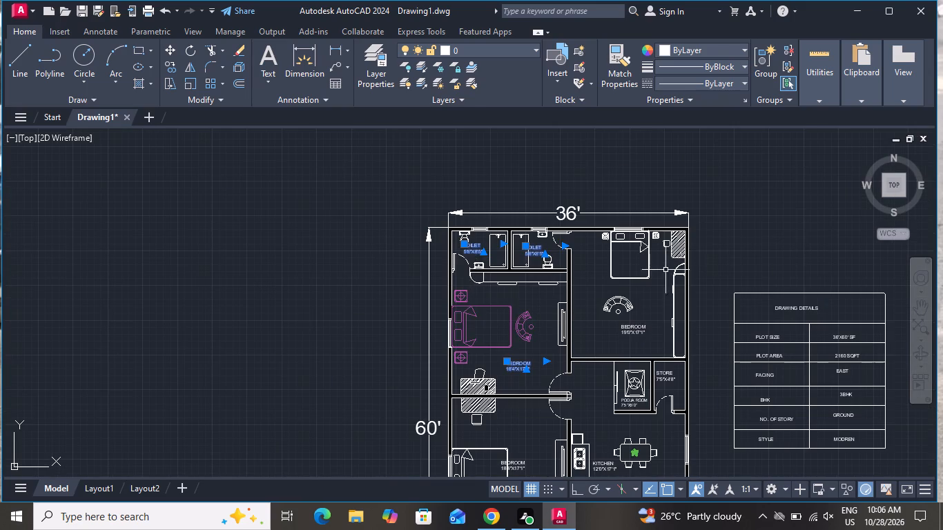
left_click(624, 328)
scroll(610, 293, "down", 1)
scroll(643, 357, "up", 3)
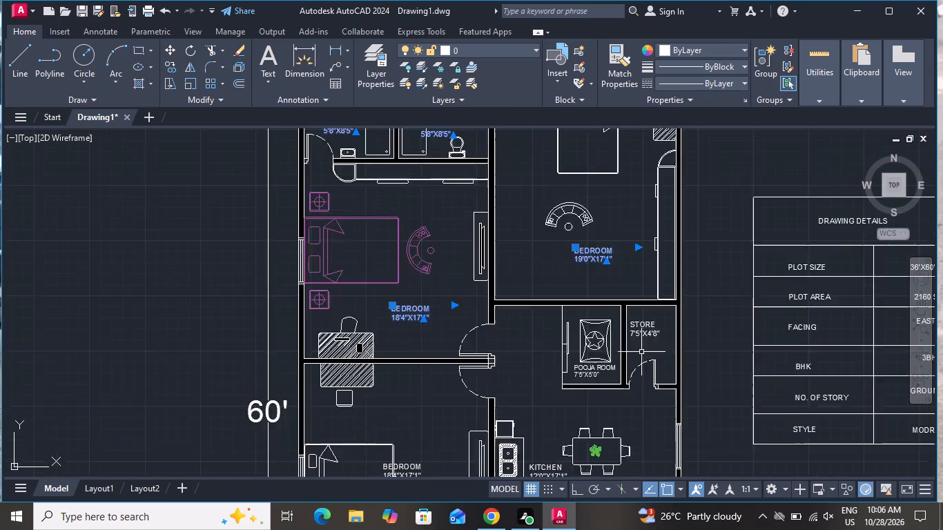
left_click(641, 320)
left_click(570, 386)
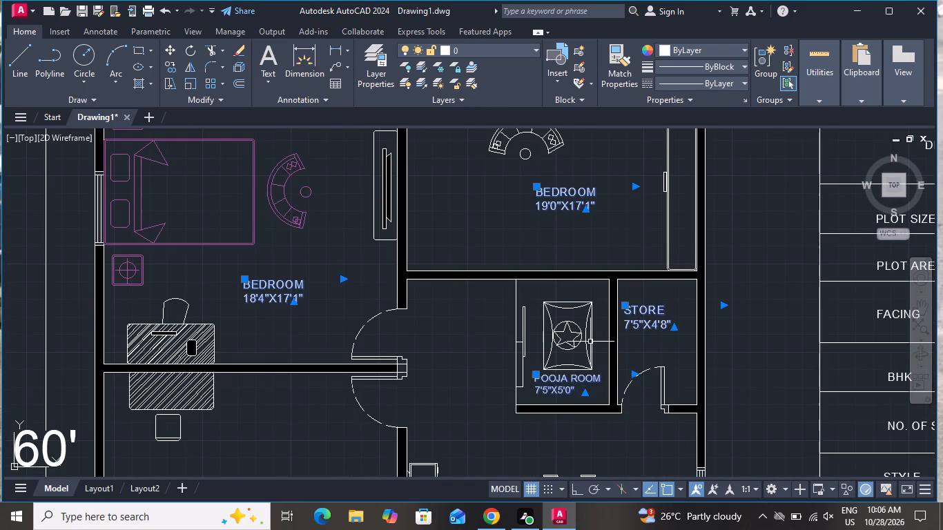
scroll(594, 337, "down", 2)
left_click(471, 418)
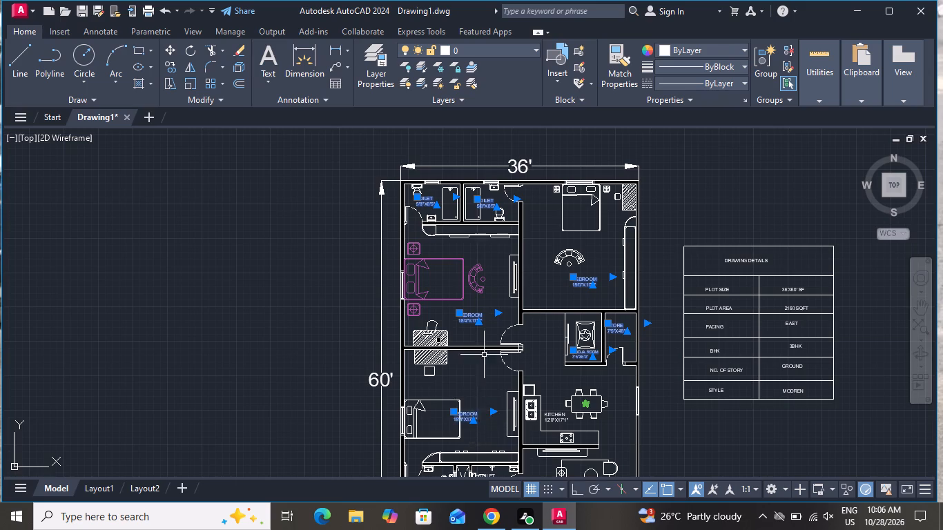
scroll(486, 352, "down", 1)
scroll(536, 386, "up", 4)
left_click(505, 418)
scroll(515, 319, "down", 3)
scroll(438, 408, "up", 3)
left_click(443, 393)
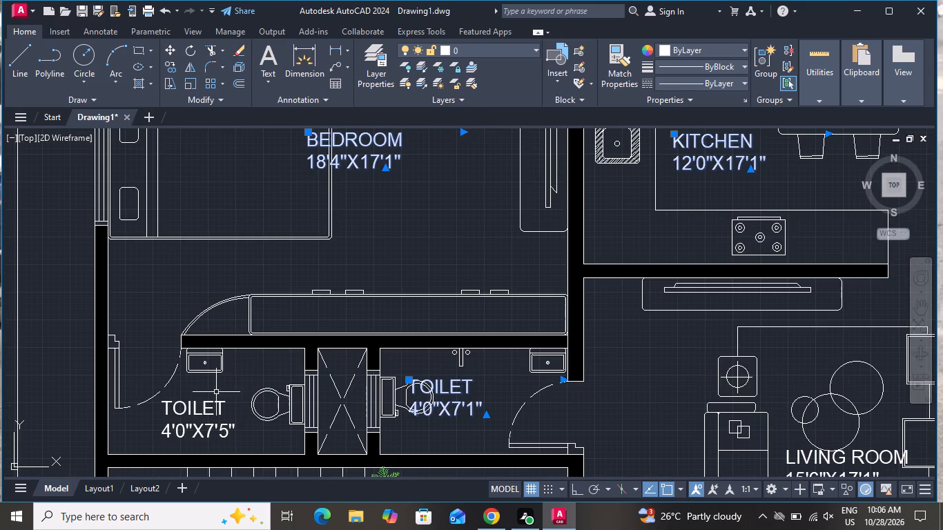
left_click(195, 406)
scroll(278, 268, "down", 2)
scroll(509, 357, "up", 2)
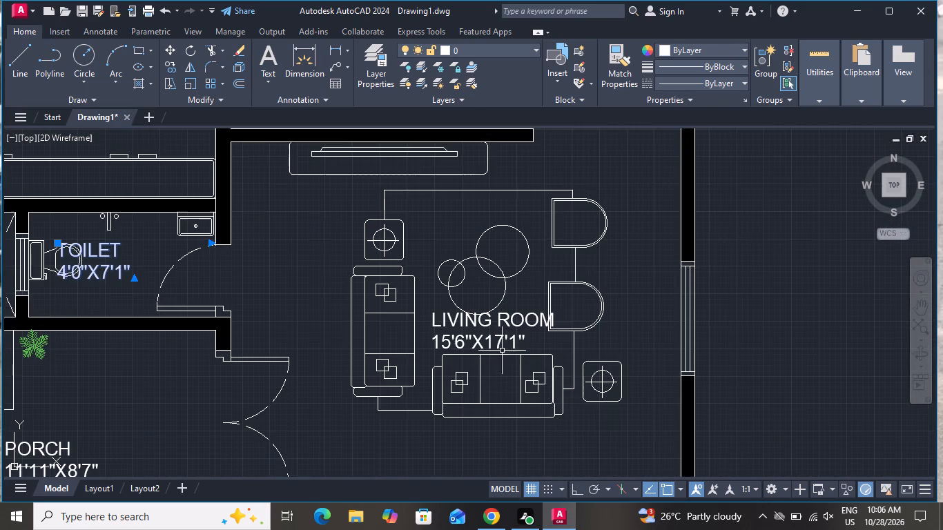
left_click(503, 324)
left_click(486, 331)
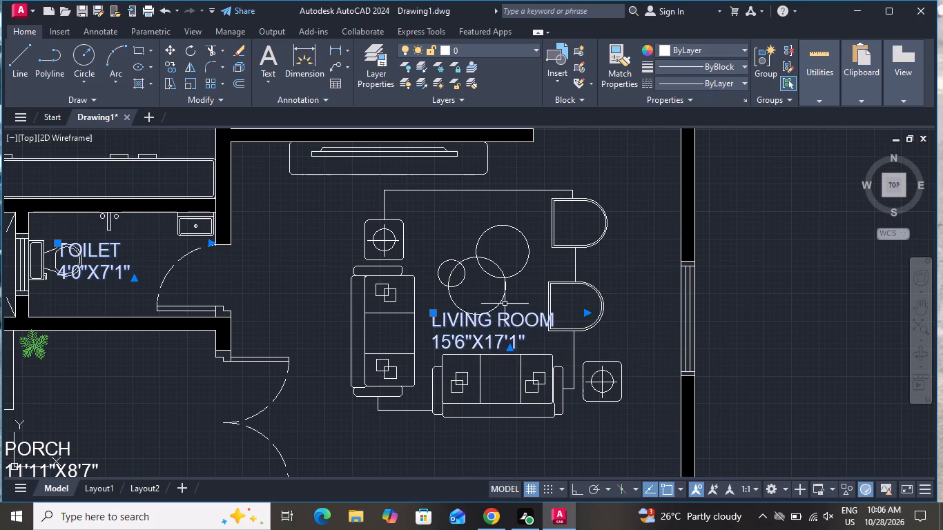
scroll(516, 287, "down", 2)
left_click(331, 352)
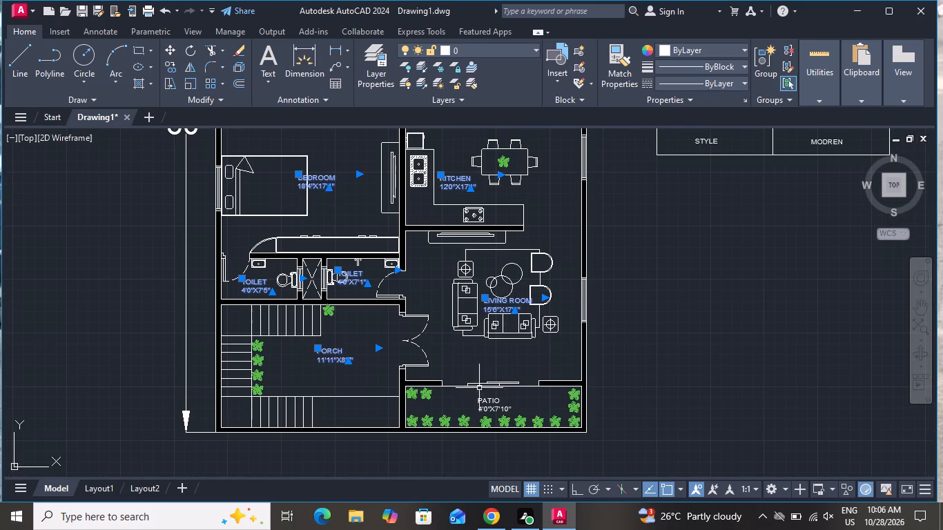
left_click(489, 402)
left_click(714, 51)
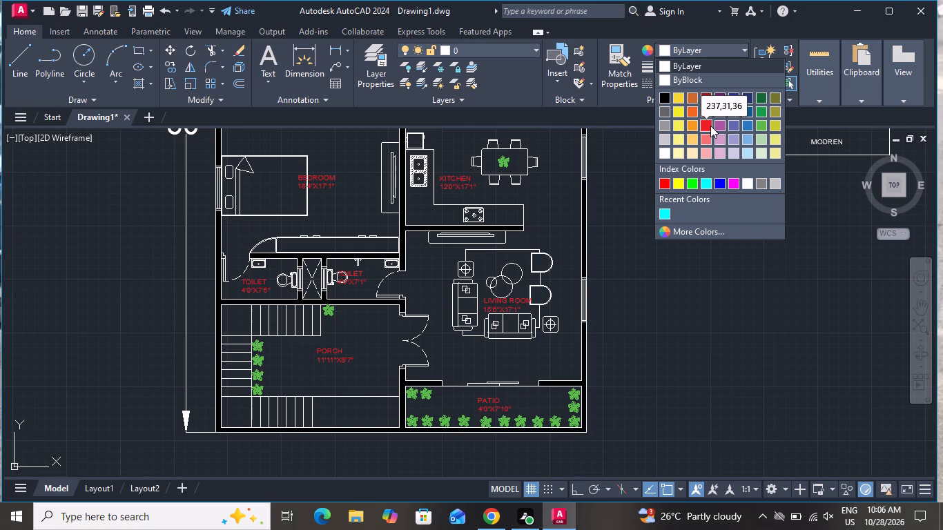
left_click(691, 125)
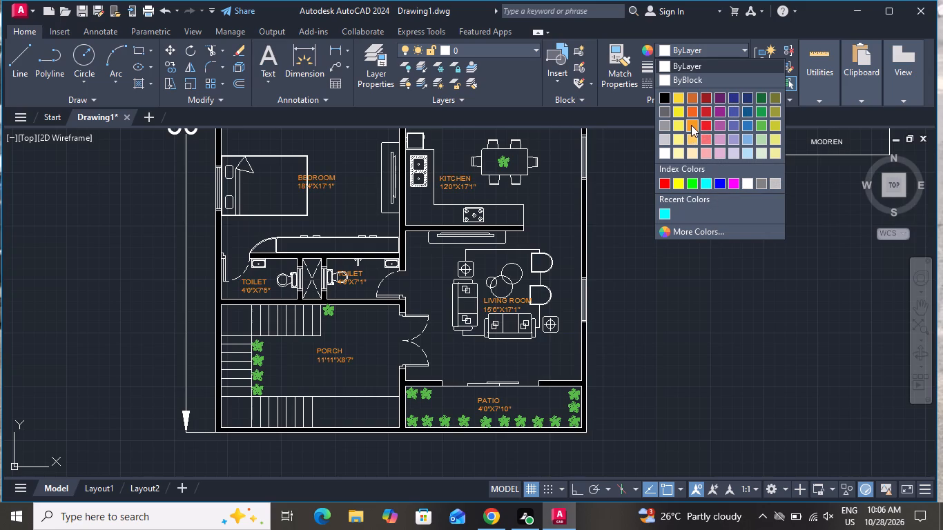
key("Escape")
Colour the bed, both bedside tables and the curved seating set in the 19'0"X17'1" bedroom light red 242,113,114.
scroll(496, 311, "down", 1)
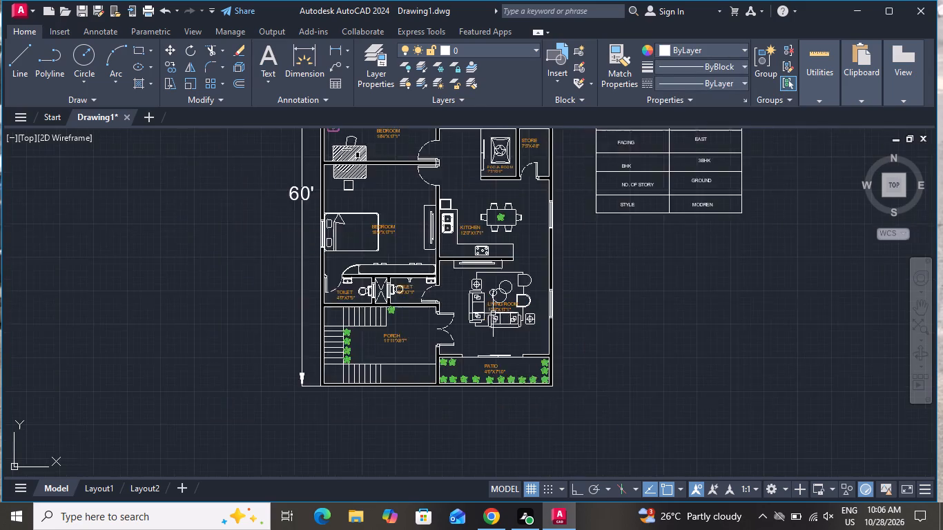
scroll(493, 313, "down", 1)
scroll(522, 257, "down", 1)
scroll(527, 169, "up", 3)
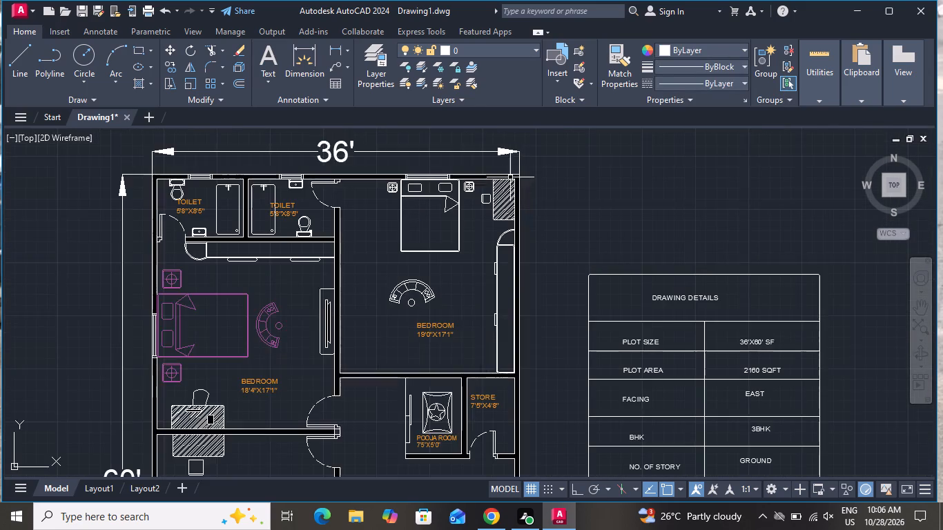
scroll(500, 180, "up", 2)
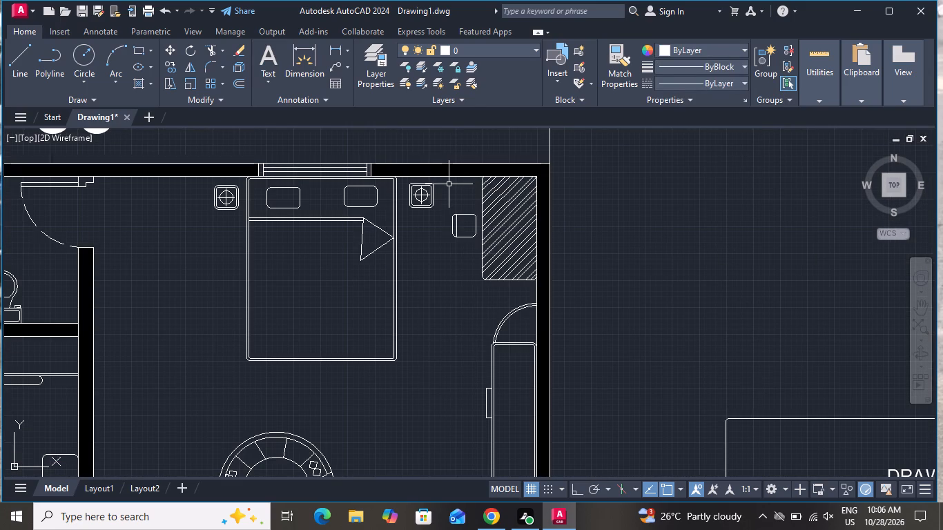
left_click(449, 184)
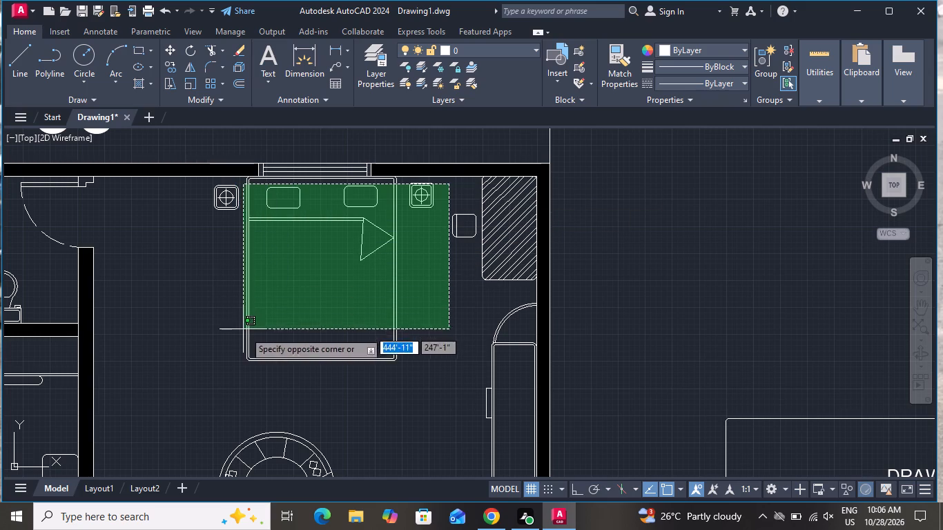
left_click(214, 362)
scroll(302, 186, "down", 1)
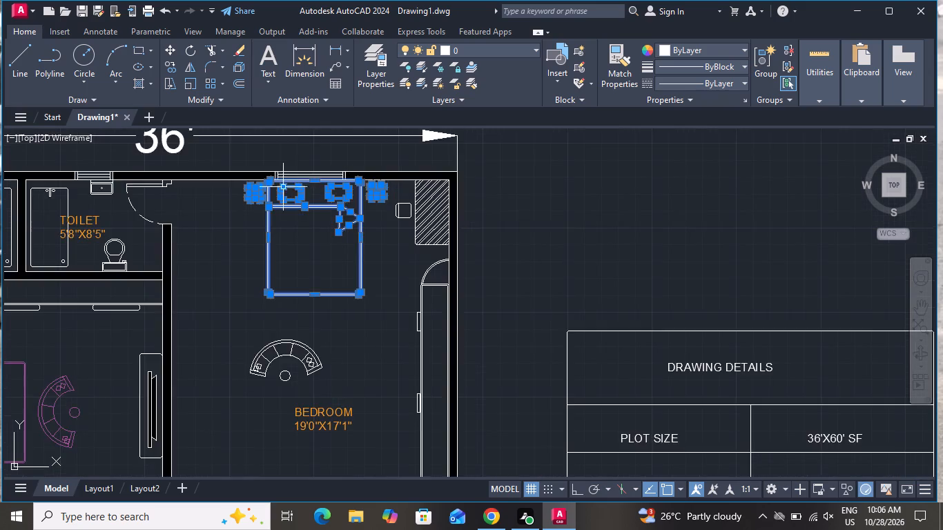
scroll(254, 189, "up", 5)
scroll(254, 190, "down", 5)
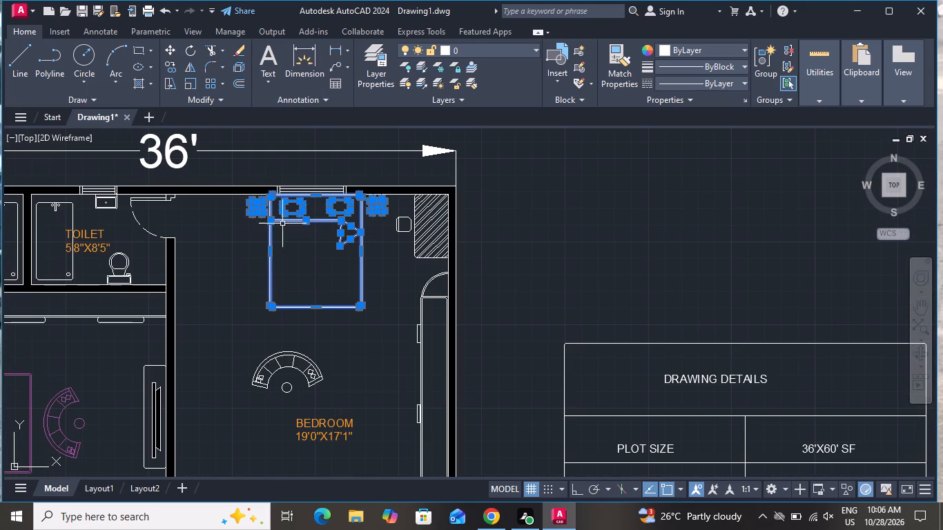
left_click(329, 351)
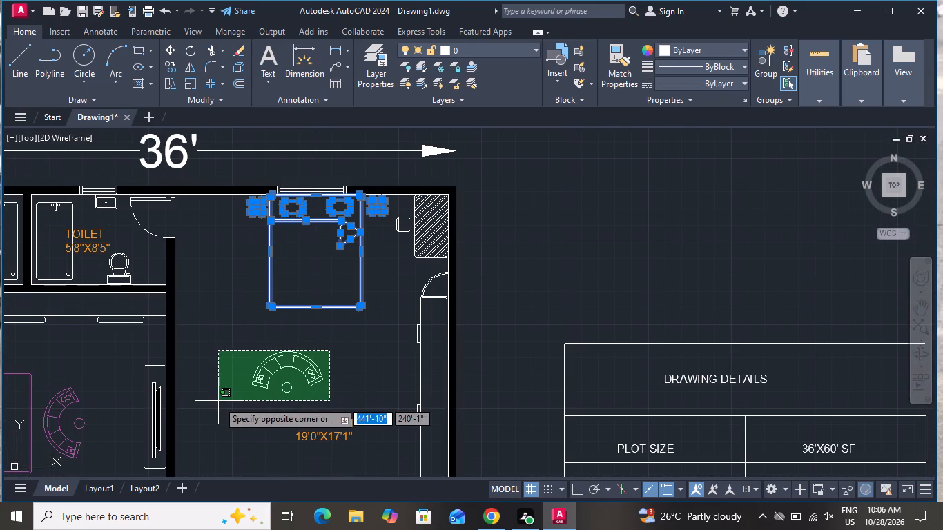
left_click(221, 399)
left_click(681, 55)
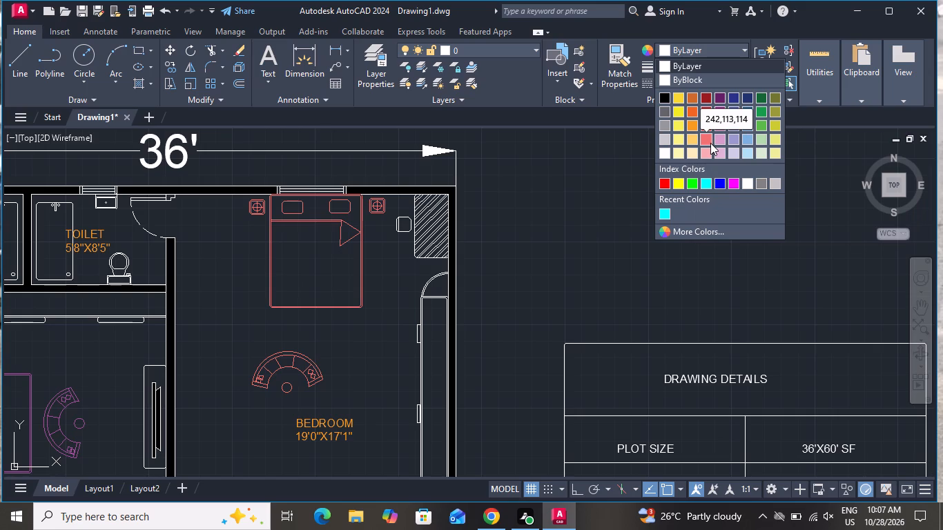
left_click(710, 143)
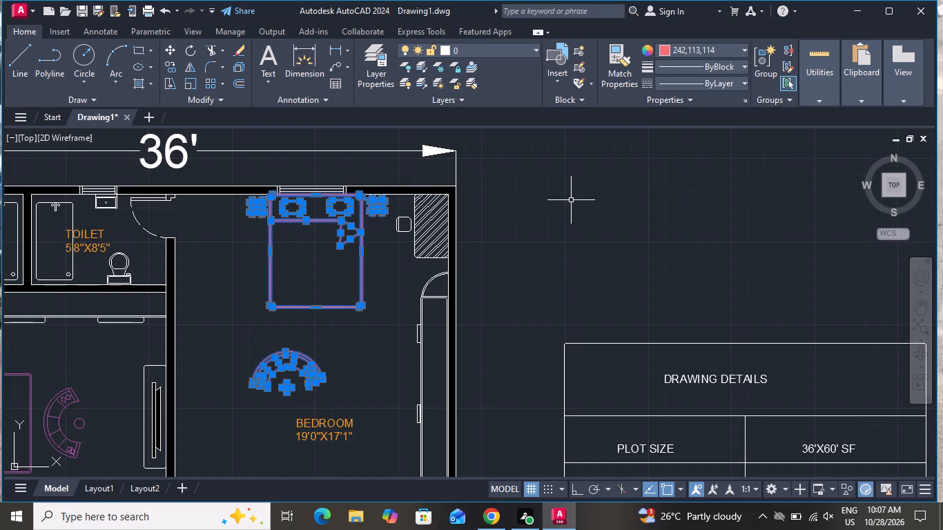
key("Escape")
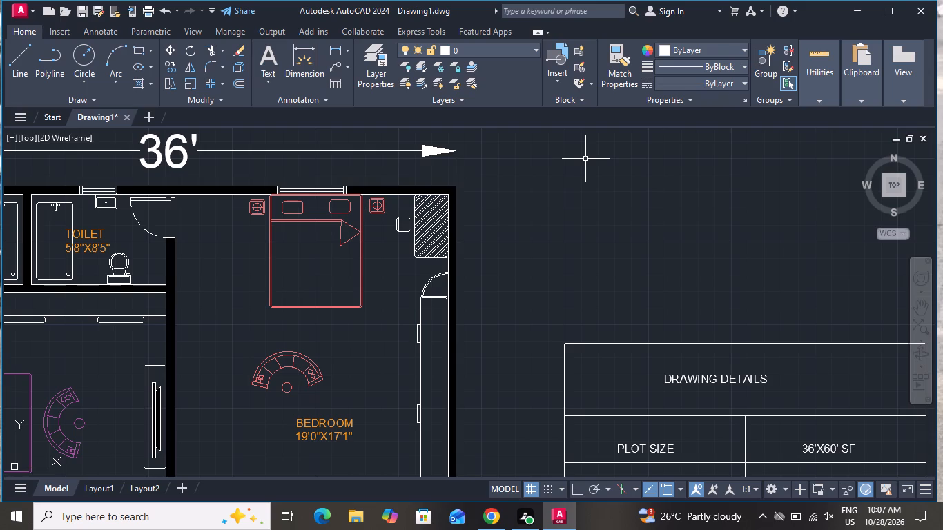
Colour the living room's sofas, armchairs, round tables, side tables, connecting outline and TV unit purple 147,39,143.
scroll(574, 134, "down", 1)
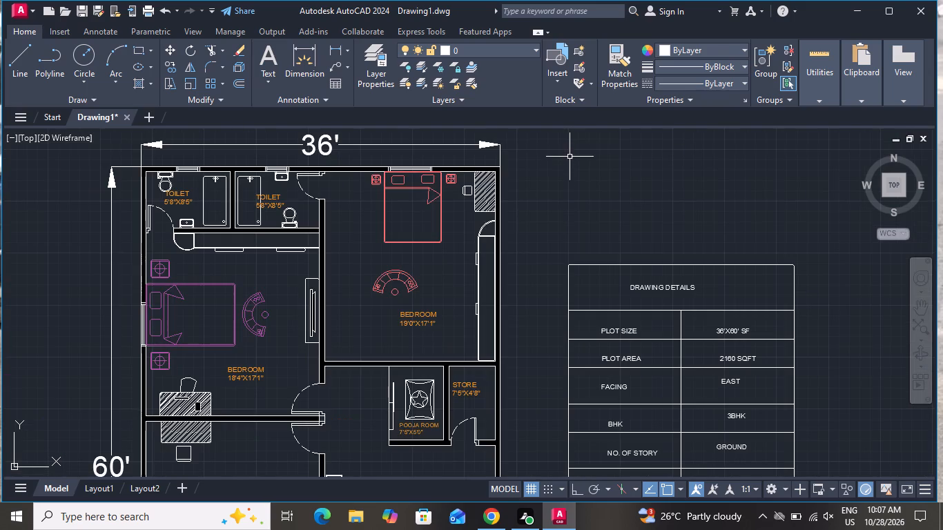
scroll(586, 142, "down", 2)
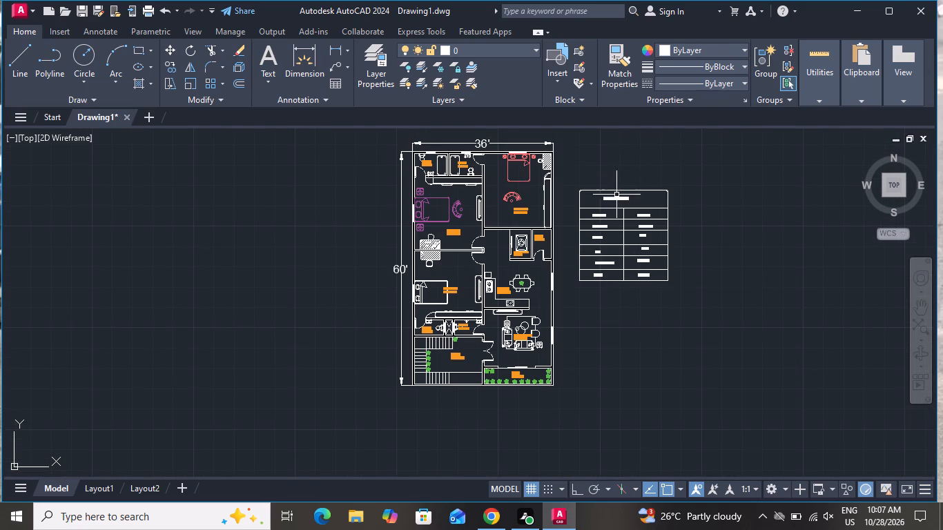
scroll(563, 311, "down", 1)
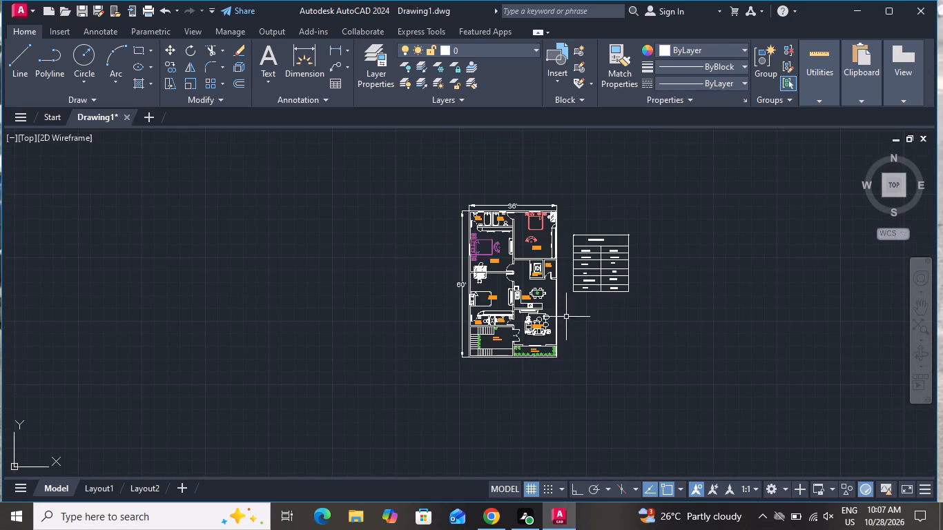
scroll(551, 314, "up", 4)
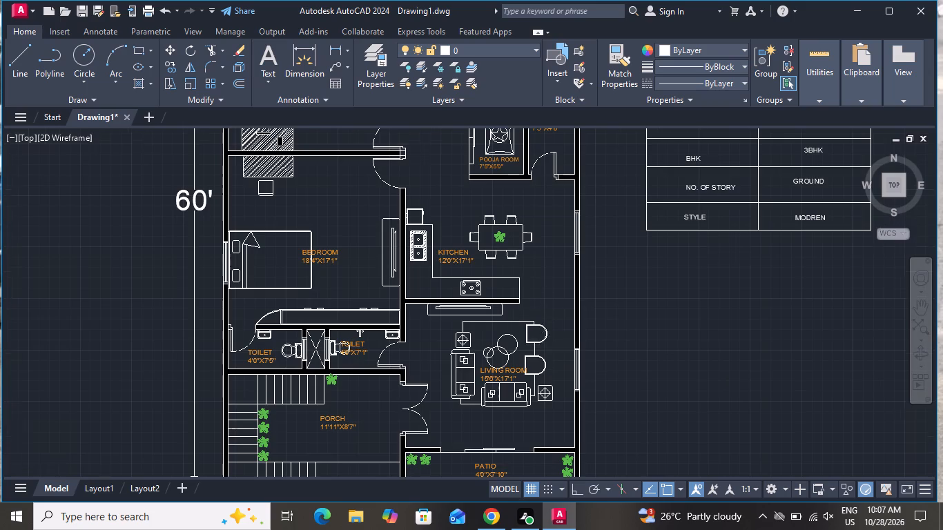
left_click(561, 296)
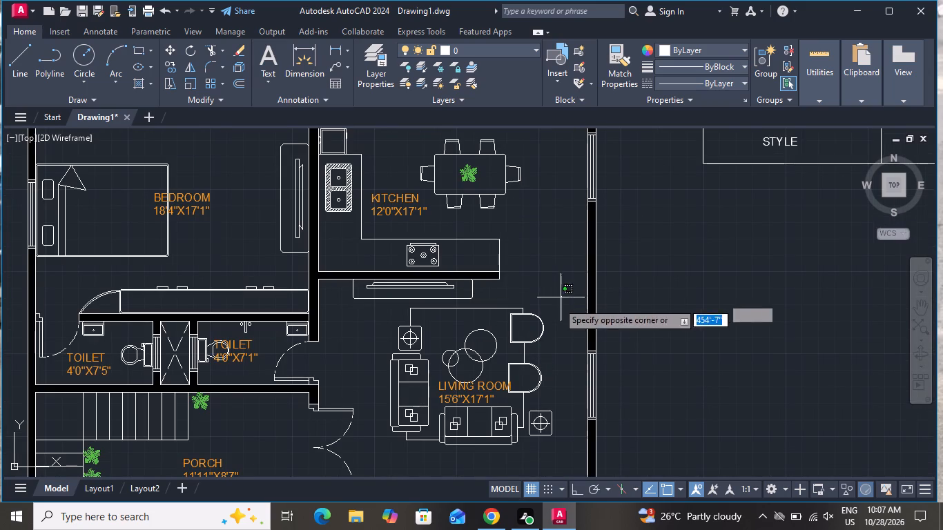
left_click(375, 371)
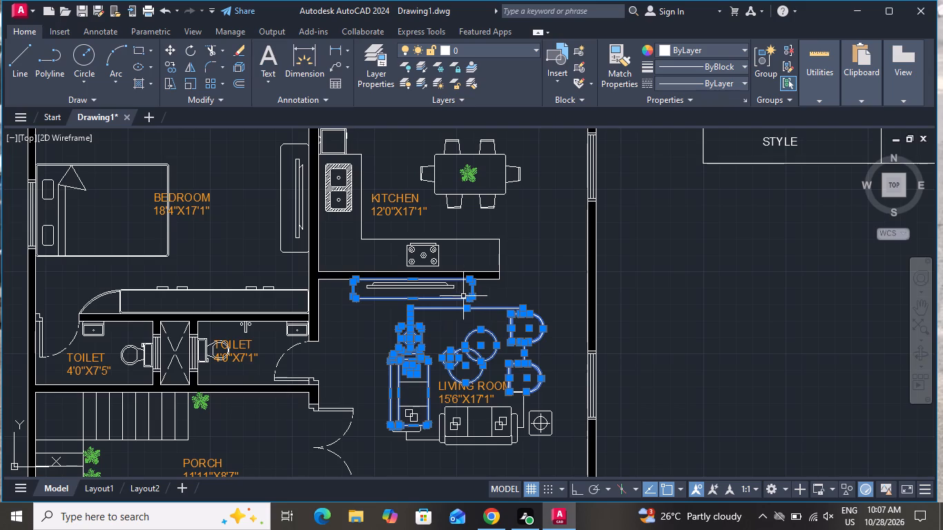
scroll(478, 420, "up", 2)
left_click(686, 376)
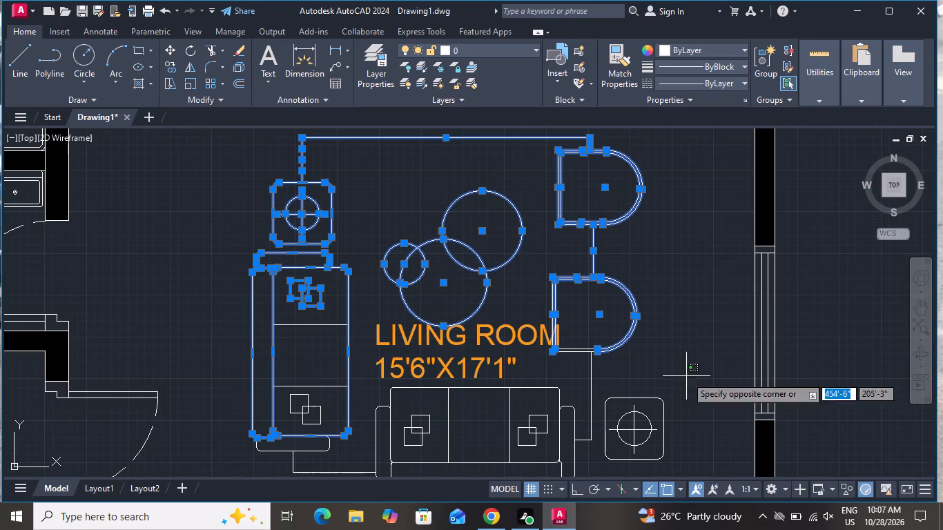
scroll(589, 429, "down", 1)
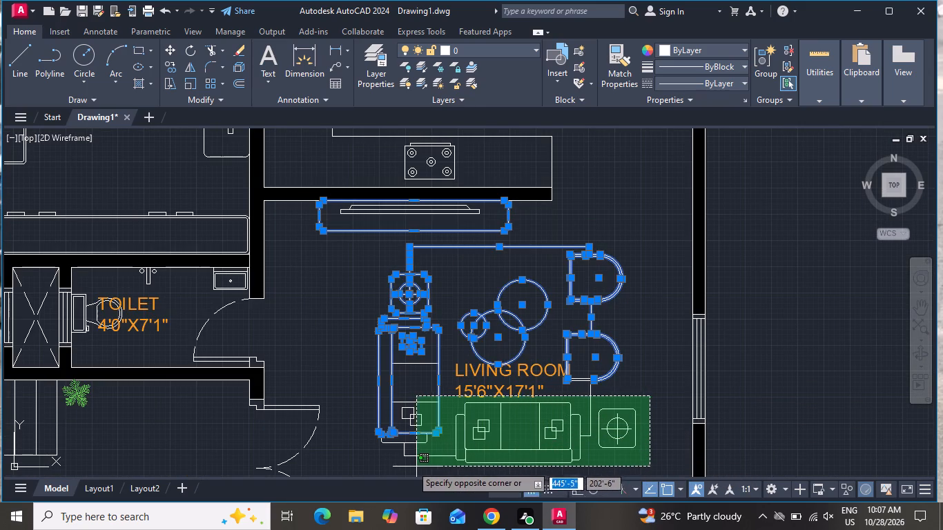
left_click(389, 469)
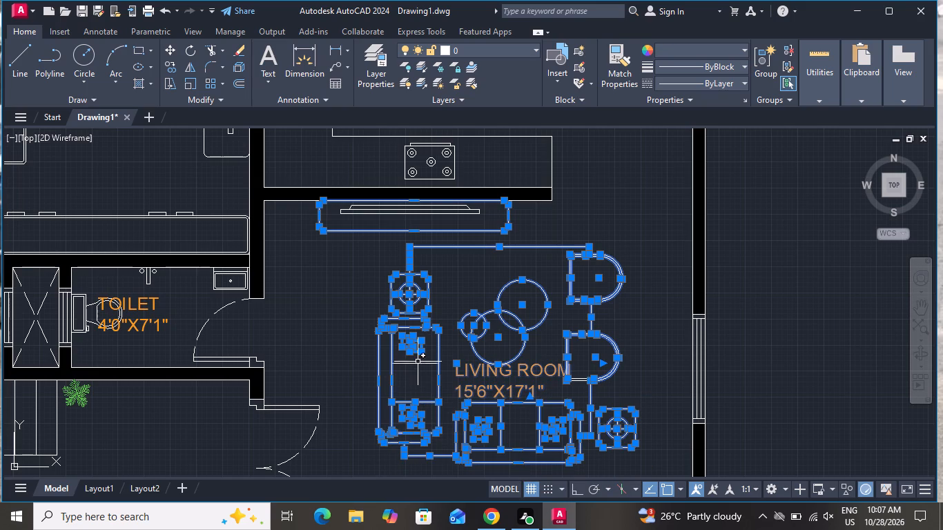
left_click(418, 360)
left_click(416, 383)
scroll(614, 384, "up", 3)
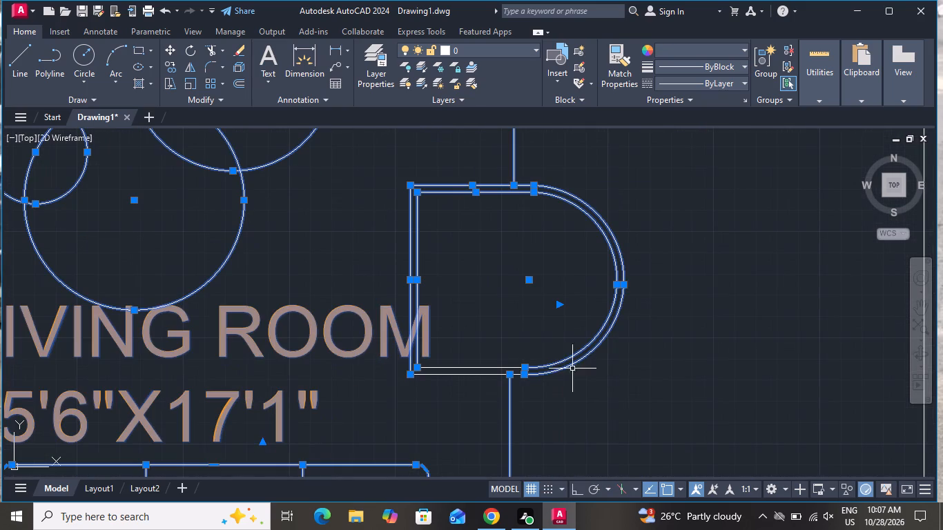
left_click(523, 333)
left_click(454, 399)
scroll(490, 417, "down", 3)
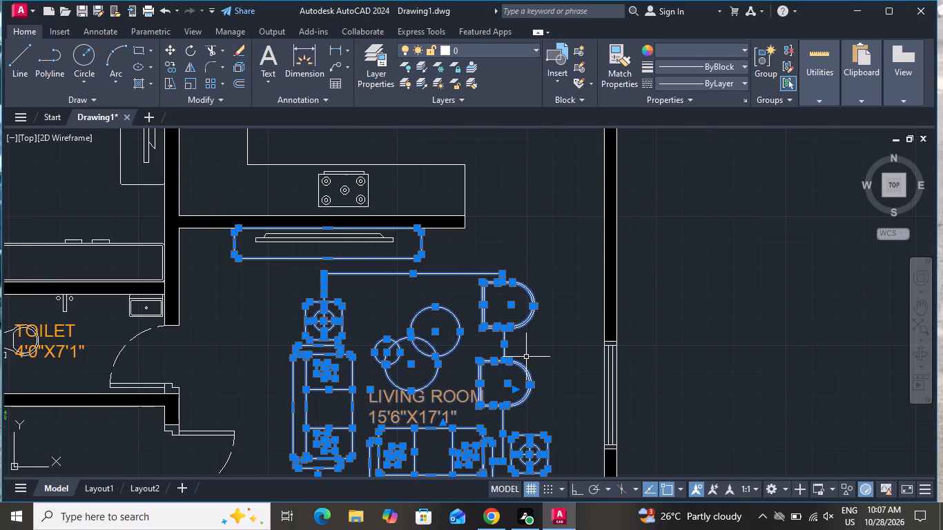
scroll(526, 355, "down", 1)
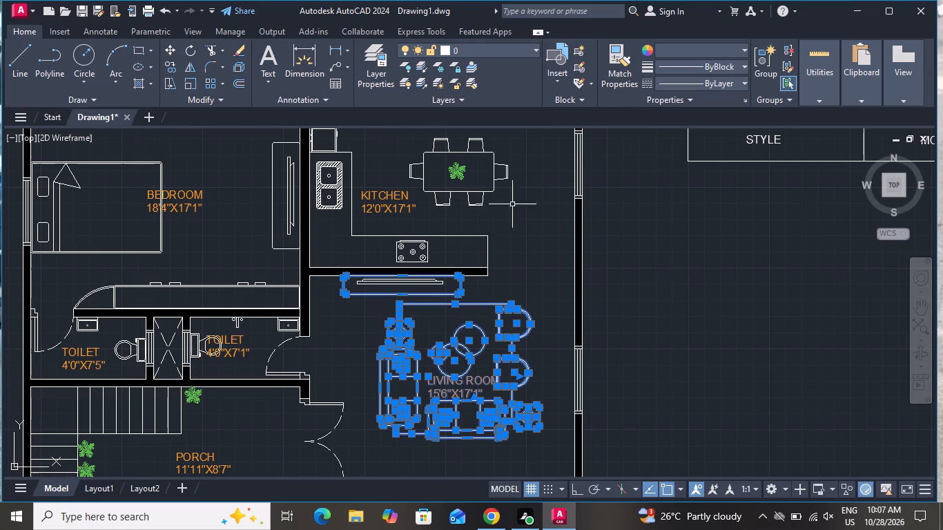
scroll(369, 293, "up", 1)
left_click(730, 52)
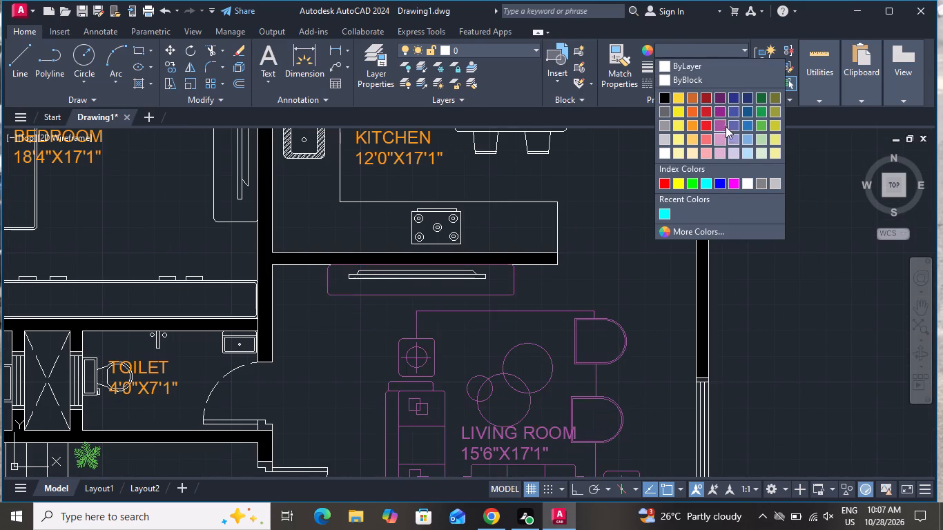
left_click(722, 112)
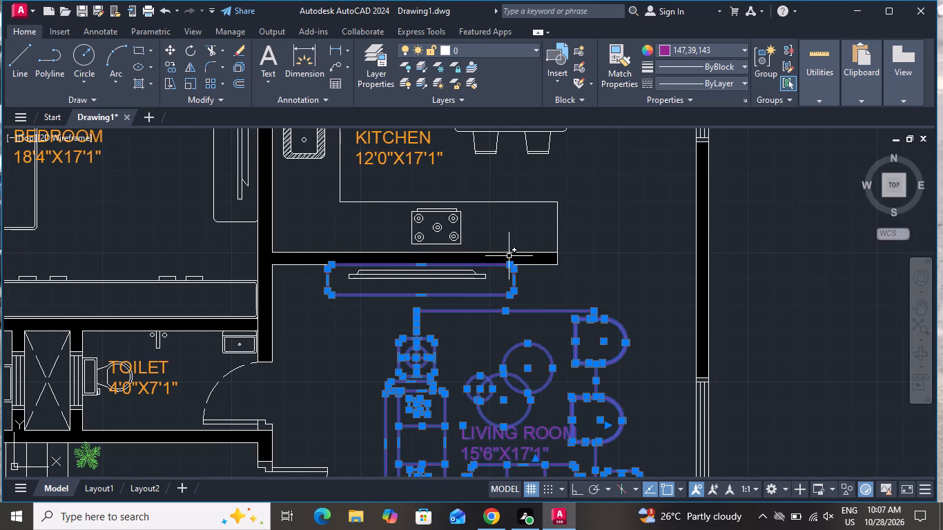
key("Escape")
Fill both parts of the television on the living room's TV unit with a solid black 0,0,0 hatch.
scroll(478, 275, "up", 2)
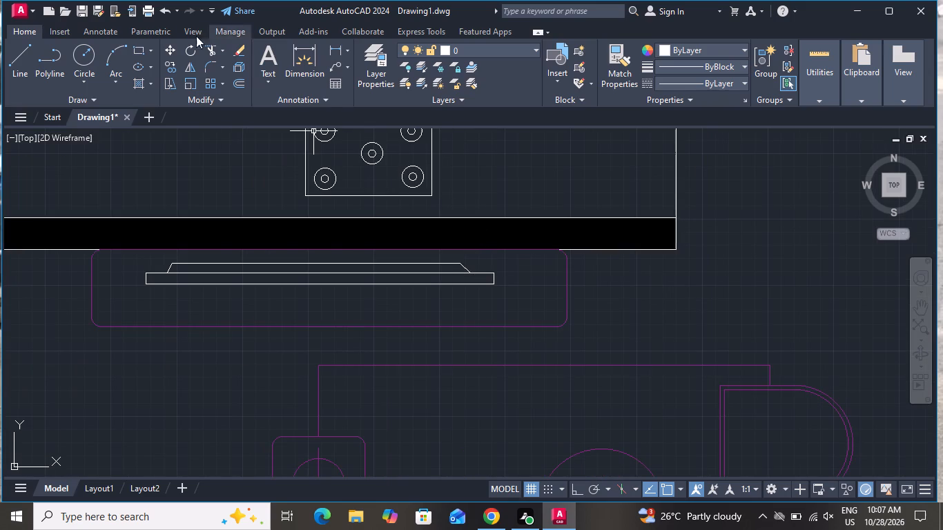
left_click(130, 83)
left_click(142, 86)
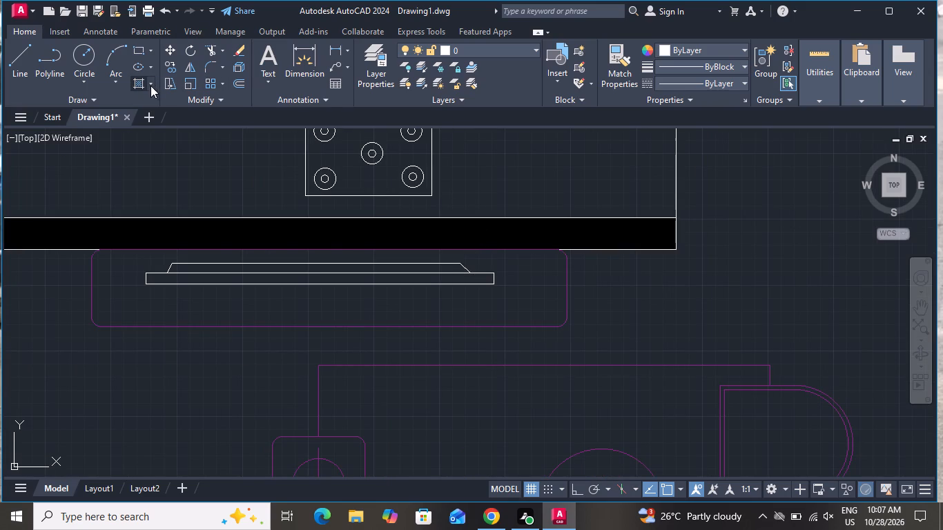
left_click(139, 58)
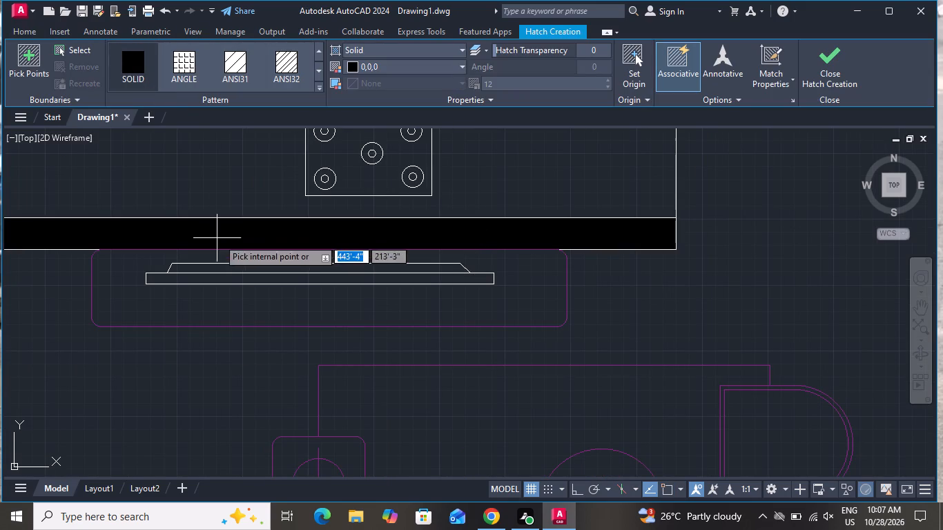
scroll(229, 277, "up", 2)
left_click(226, 277)
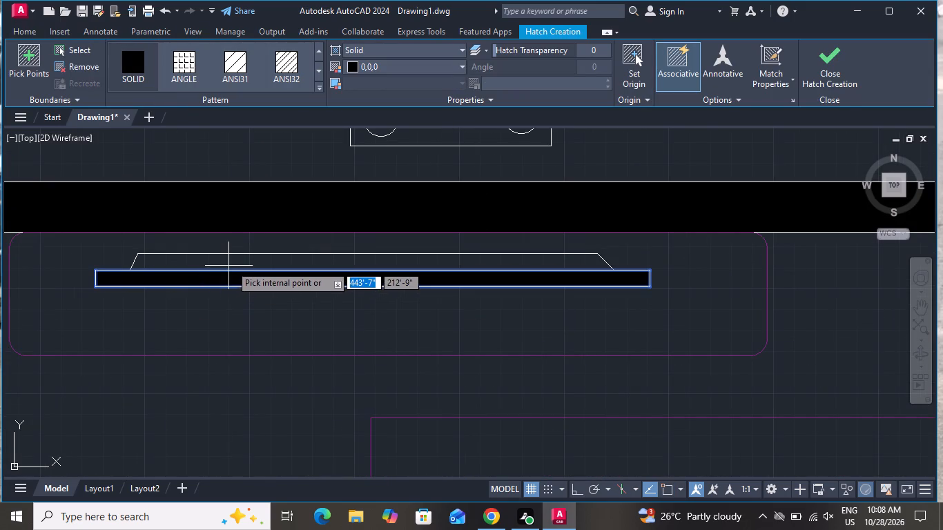
left_click(231, 264)
scroll(339, 319, "down", 1)
key("Escape")
scroll(450, 295, "down", 1)
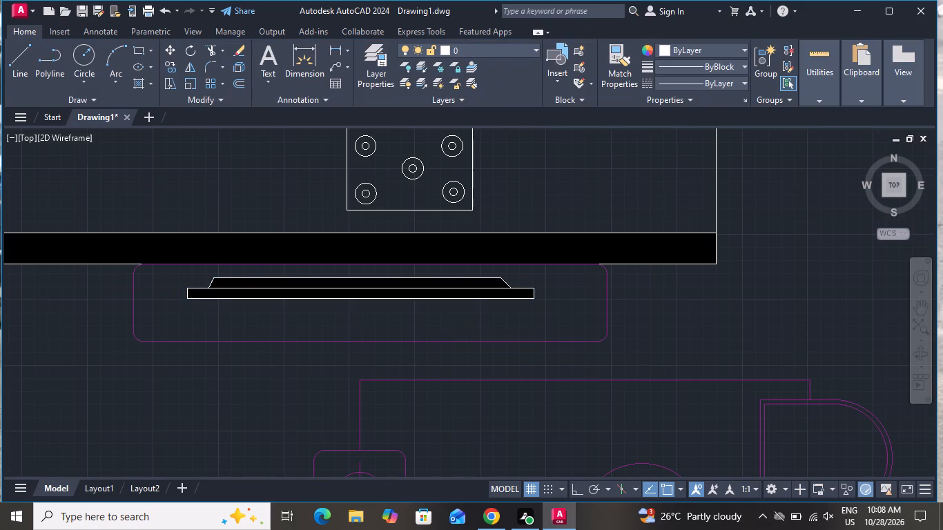
Colour the LIVING ROOM 15'6"X17'1" label orange.
scroll(450, 295, "down", 2)
scroll(485, 395, "up", 2)
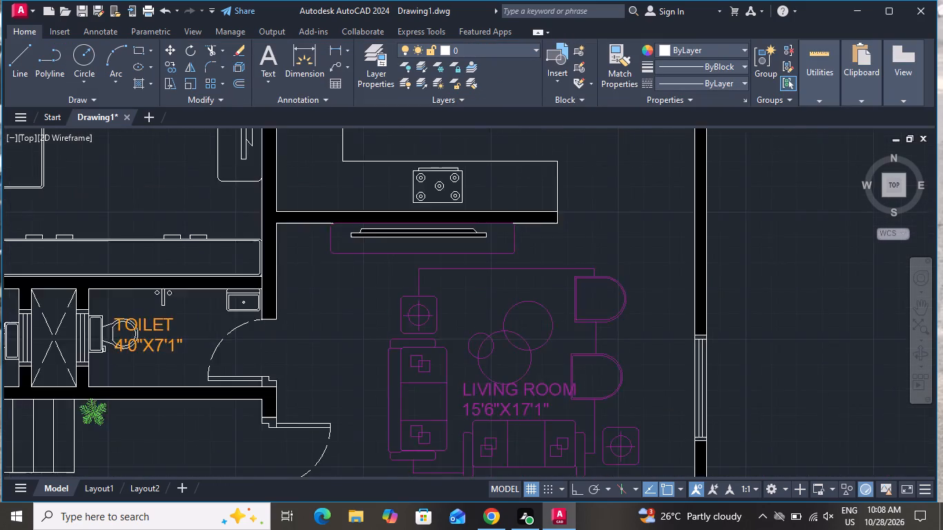
left_click(486, 386)
left_click(699, 53)
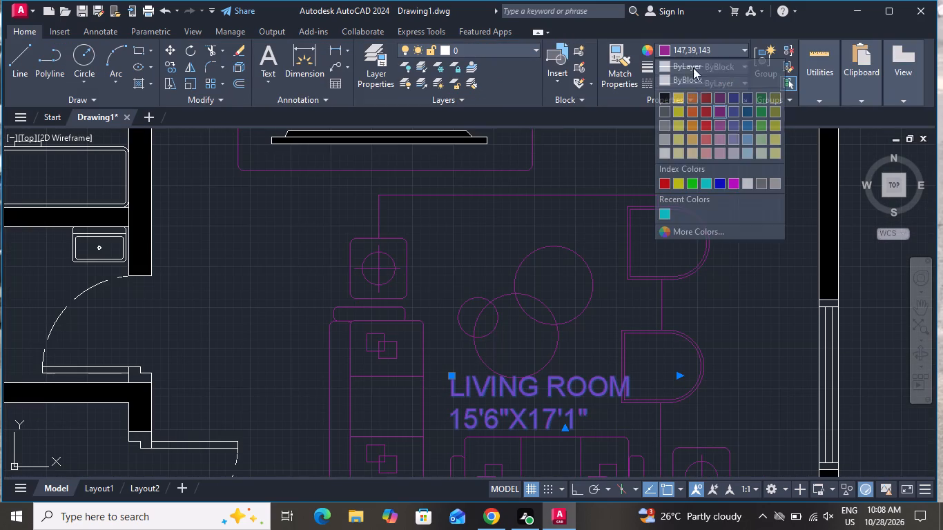
left_click(690, 123)
key("Escape")
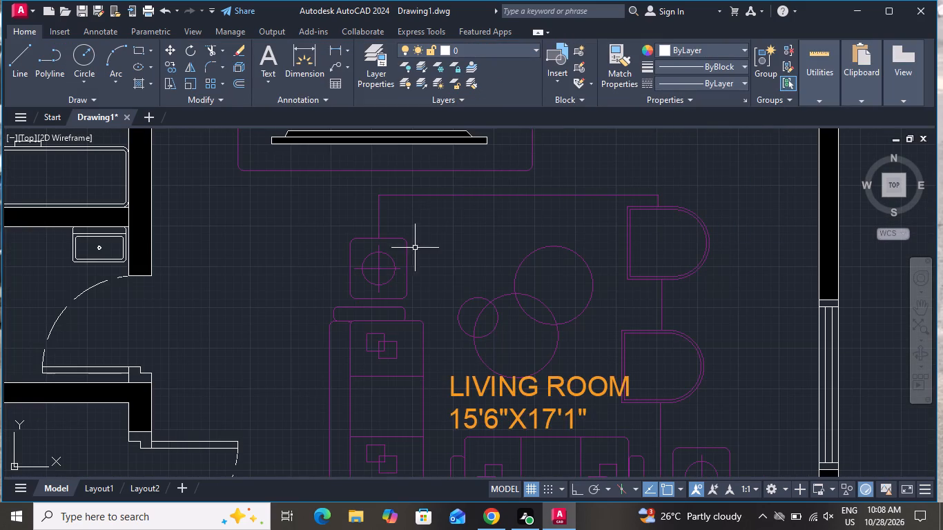
Colour the dining table and its six chairs beside the kitchen green 19,155,72.
scroll(427, 267, "down", 2)
scroll(512, 346, "down", 1)
scroll(490, 288, "down", 1)
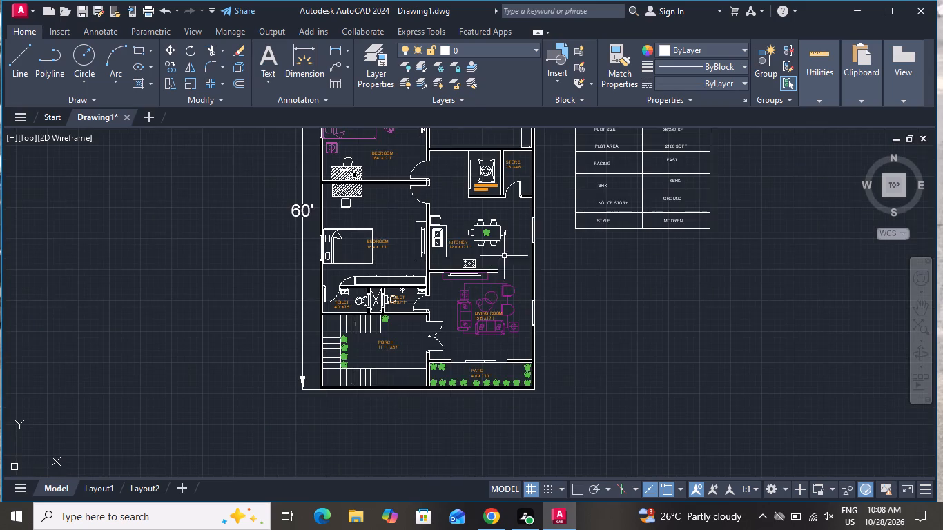
scroll(504, 224, "up", 3)
left_click(538, 193)
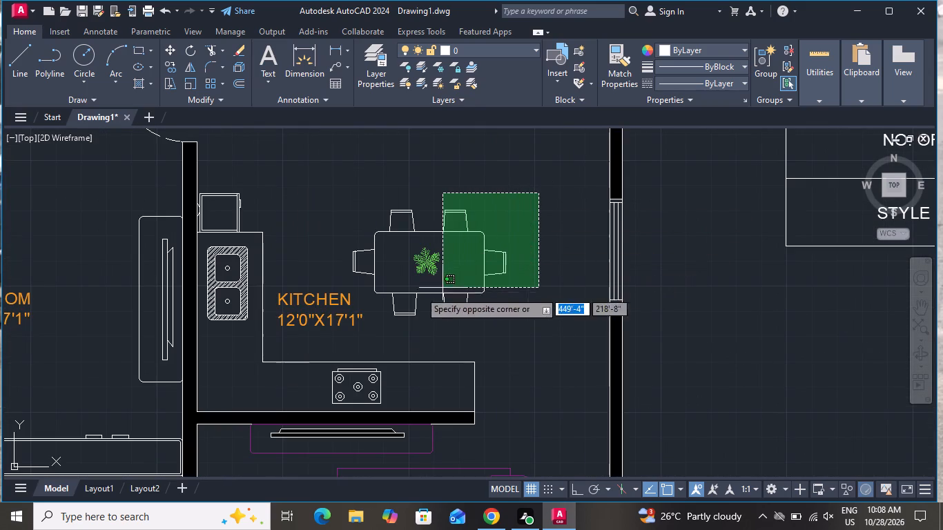
left_click(353, 289)
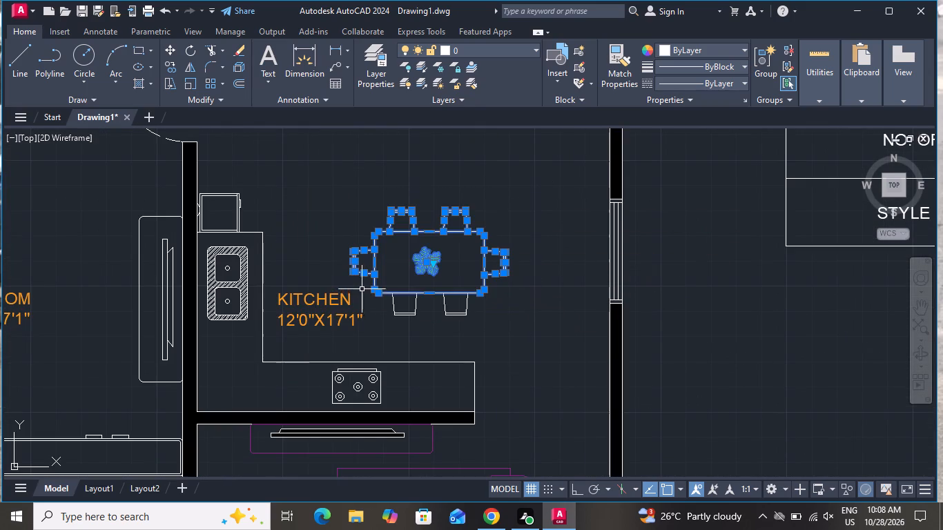
left_click(479, 295)
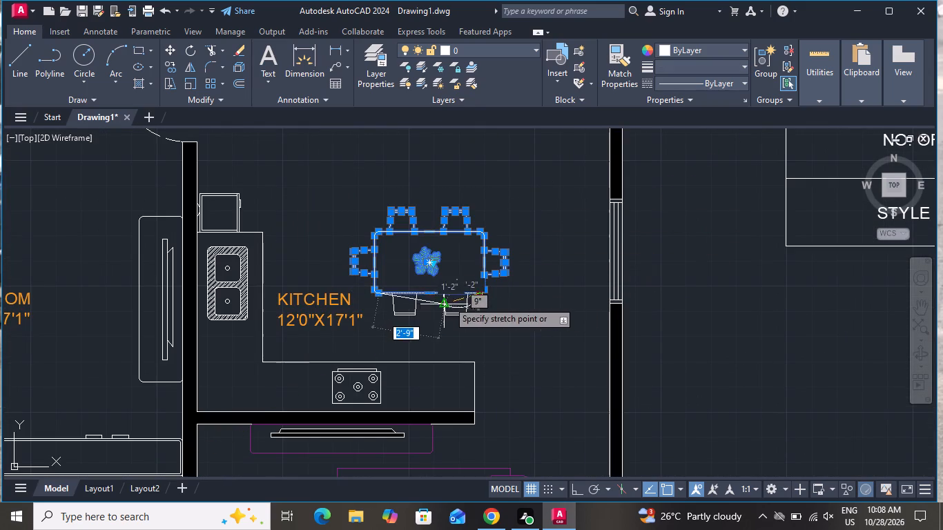
key("ctrl+z")
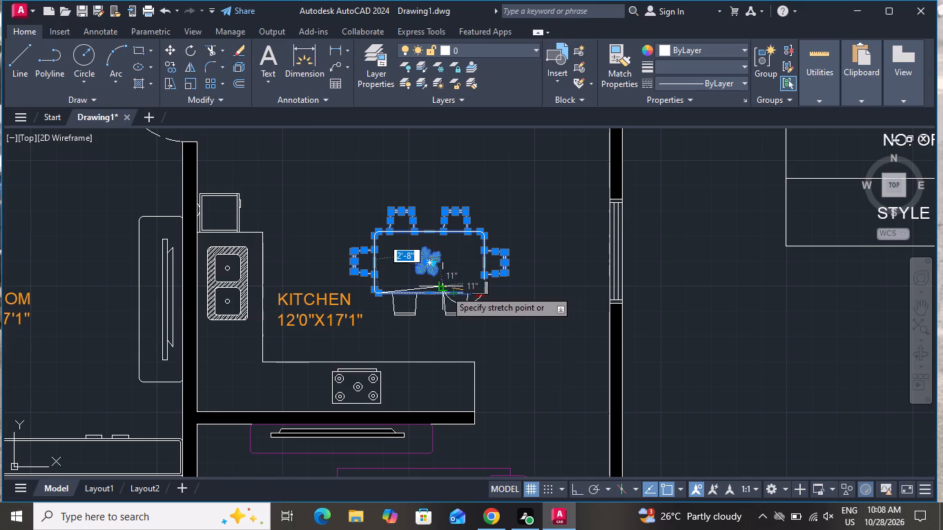
key("Escape")
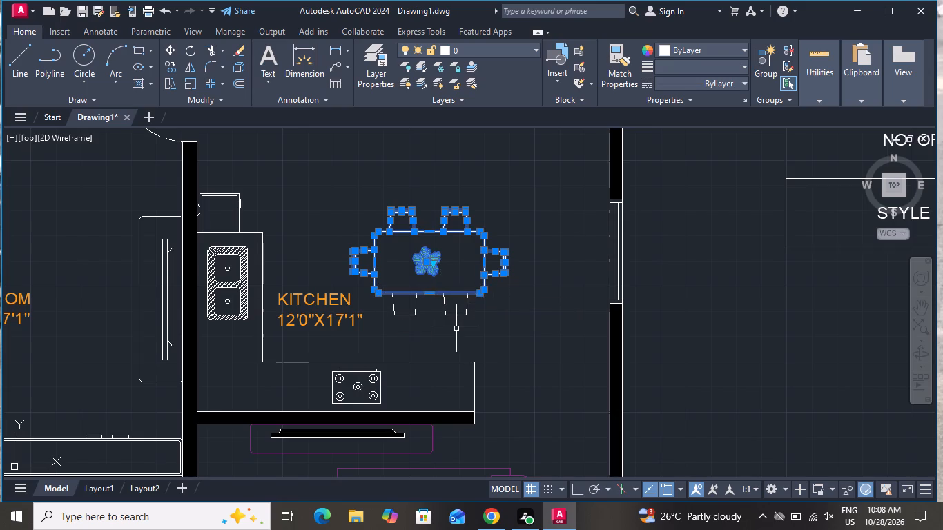
scroll(456, 328, "up", 2)
left_click(496, 273)
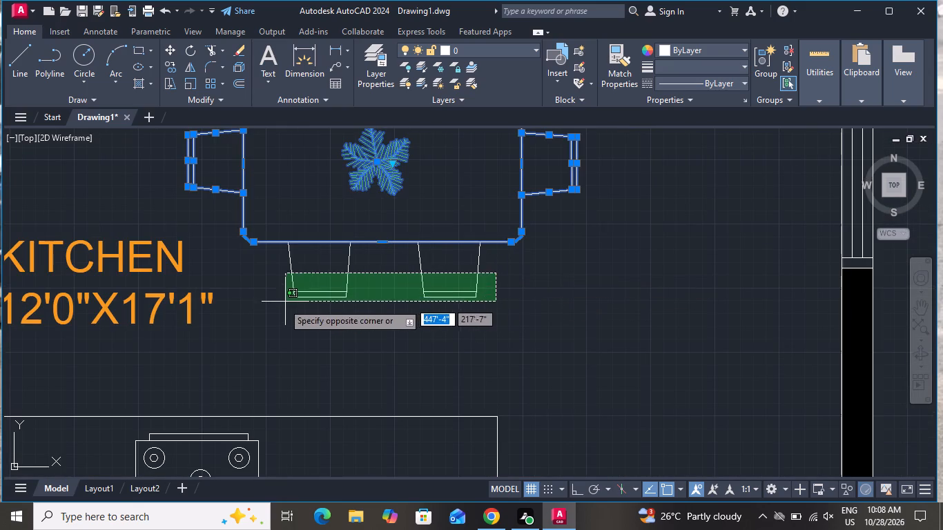
left_click(281, 311)
scroll(344, 323, "down", 1)
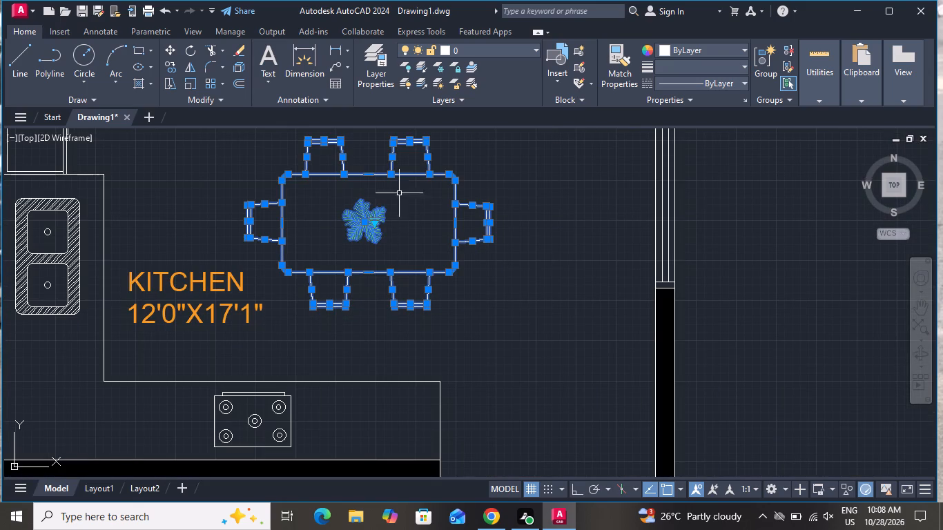
left_click(674, 49)
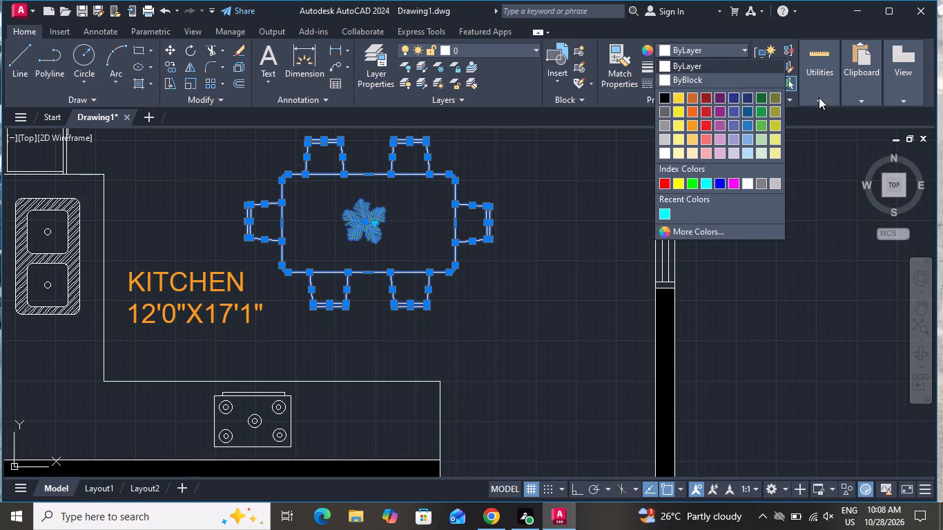
left_click(765, 110)
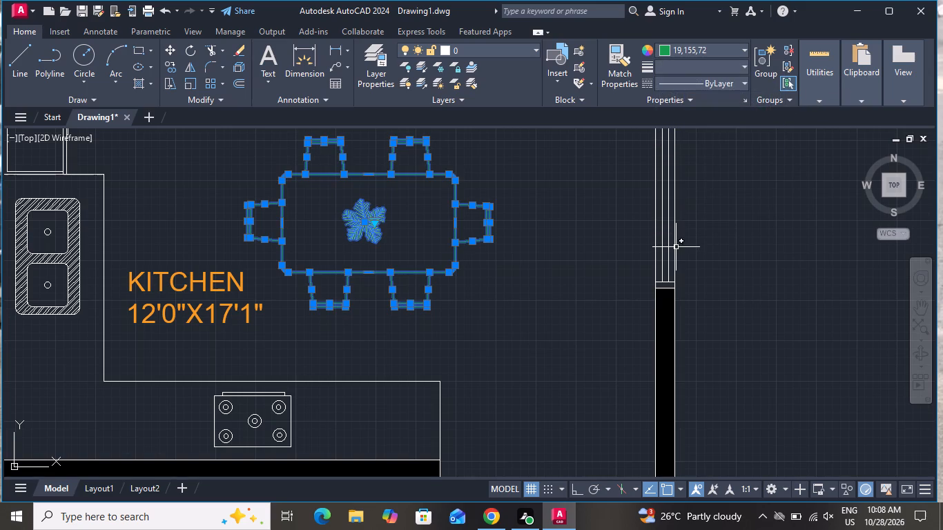
key("Escape")
Colour the kitchen's double sink, including its hatch, and the five-burner stove yellow 244,238,81.
scroll(668, 248, "down", 2)
scroll(439, 235, "up", 2)
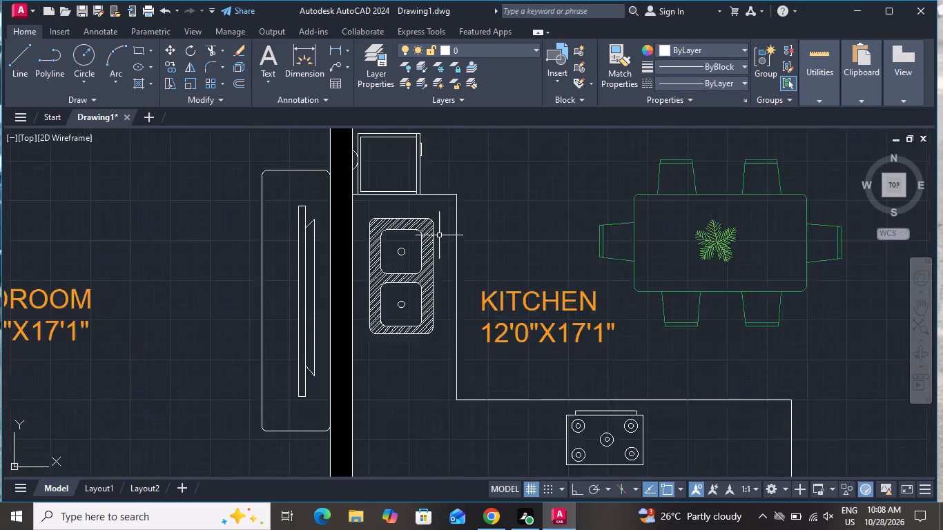
scroll(439, 235, "up", 1)
left_click(439, 197)
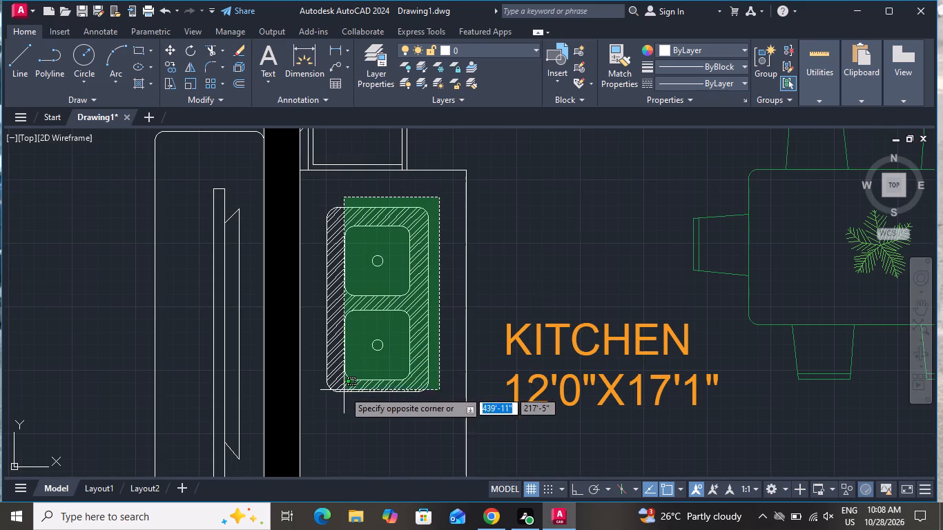
left_click(315, 404)
scroll(353, 287, "down", 2)
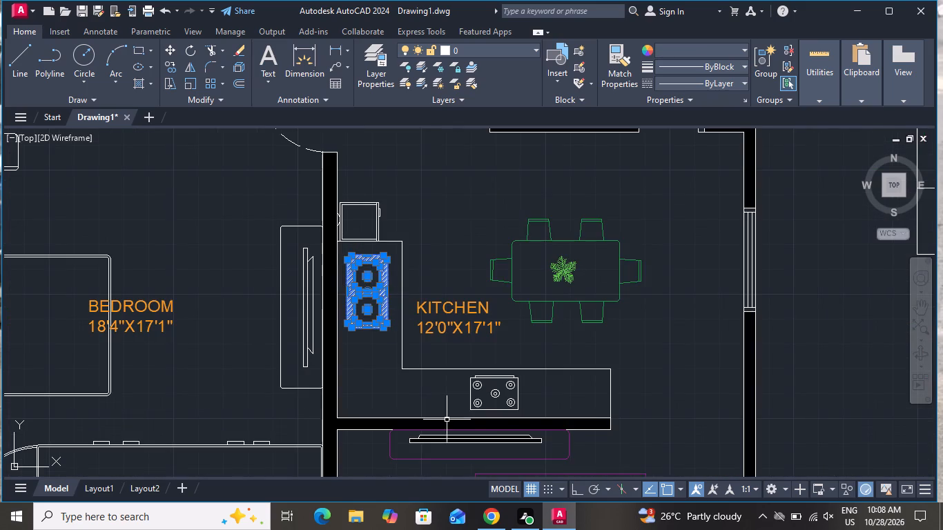
scroll(521, 413, "up", 2)
left_click(529, 324)
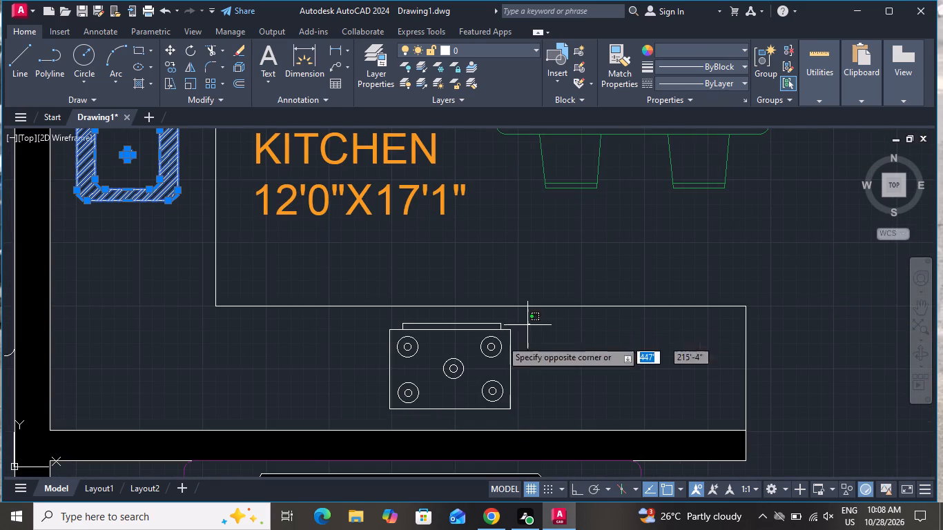
left_click(376, 411)
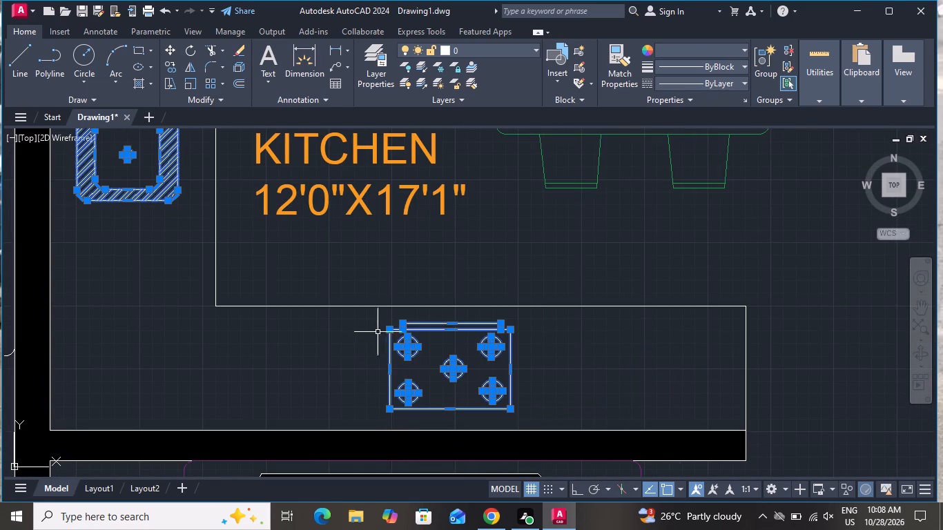
scroll(429, 251, "down", 1)
left_click(670, 50)
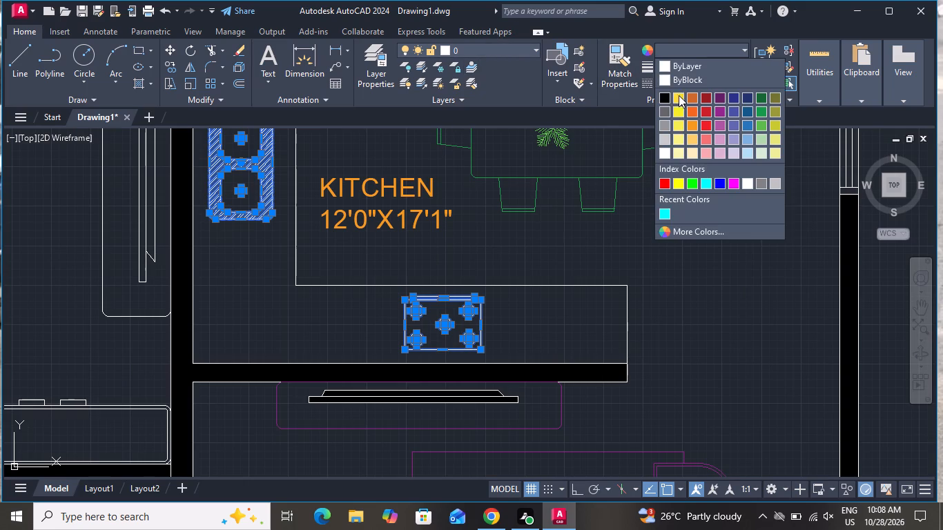
left_click(683, 130)
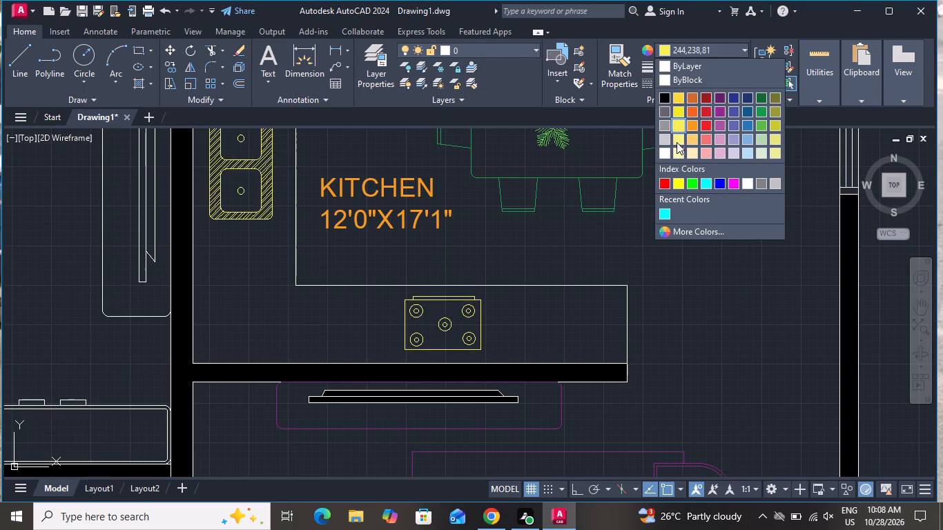
key("Escape")
Look over the whole floor plan, from the upper bedrooms to the porch and lower bedroom, for furniture and fixtures still uncoloured.
scroll(476, 320, "down", 3)
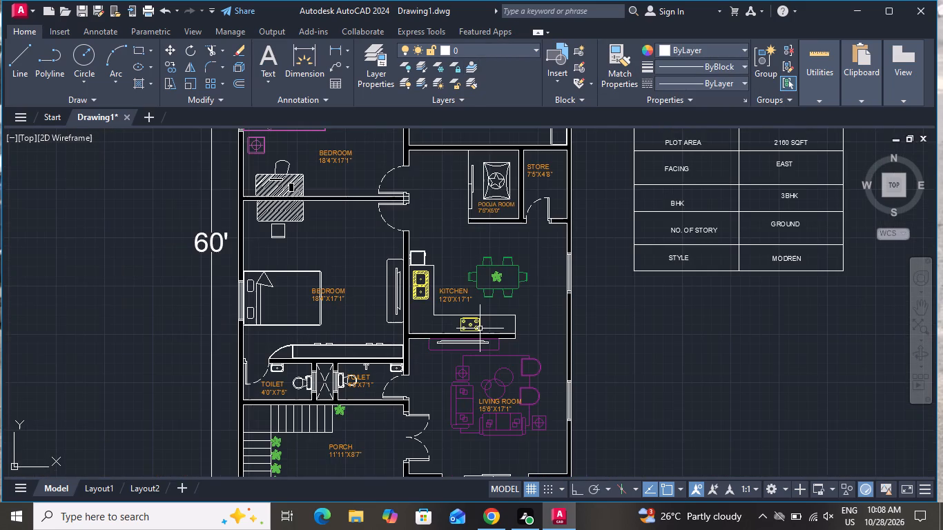
scroll(481, 329, "down", 1)
scroll(516, 268, "down", 1)
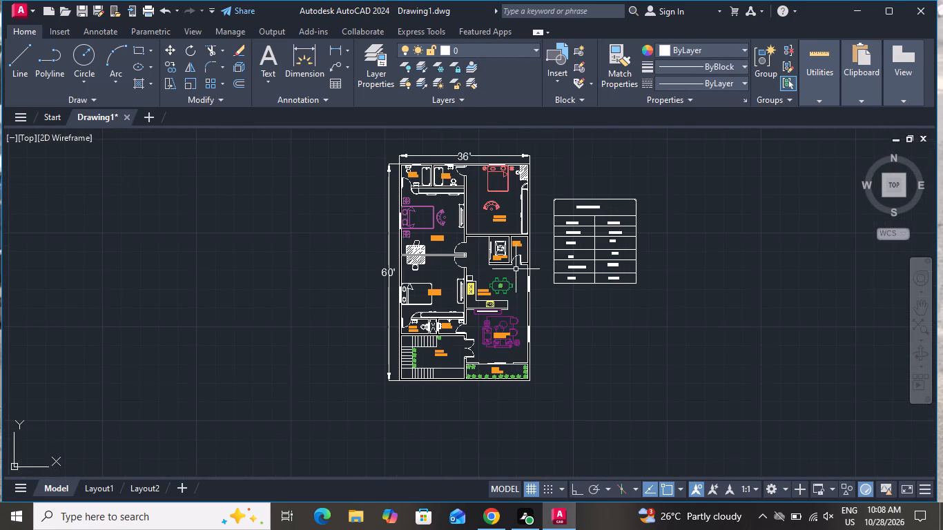
scroll(471, 169, "up", 3)
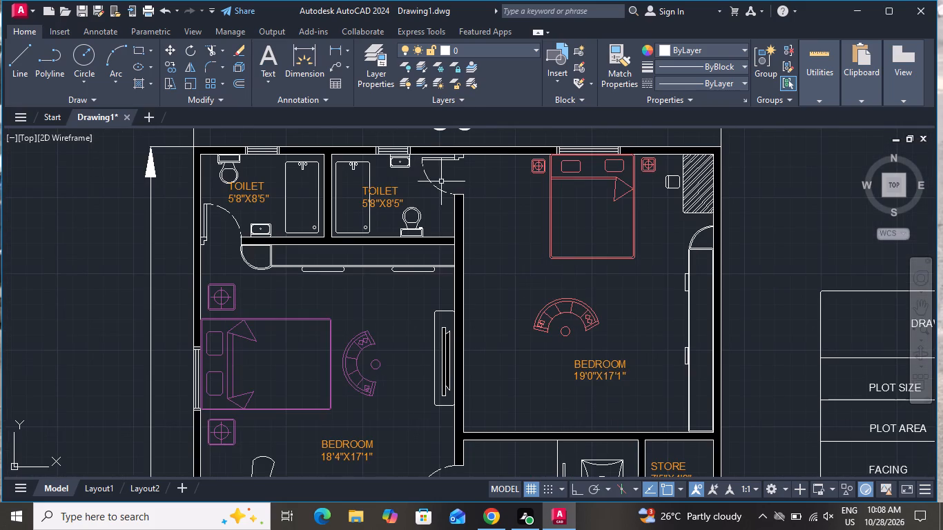
scroll(407, 168, "down", 2)
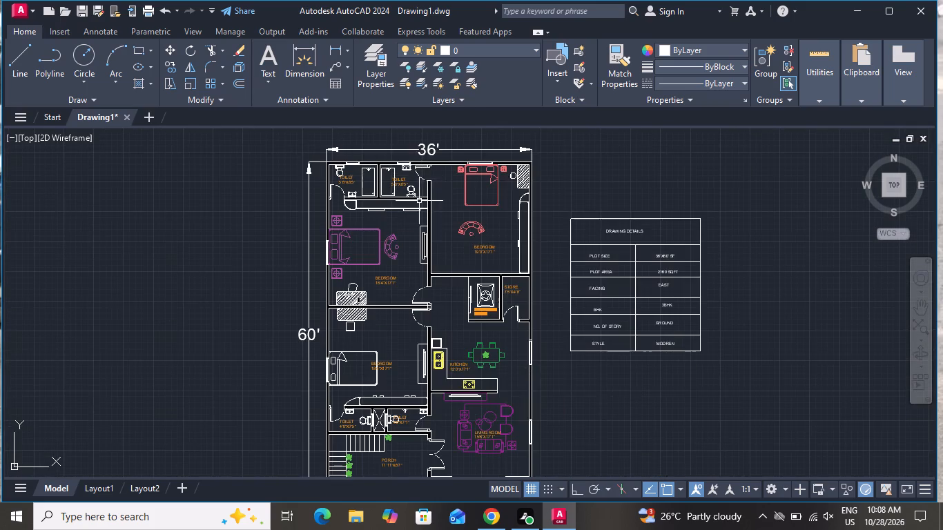
scroll(424, 213, "down", 1)
scroll(380, 371, "up", 3)
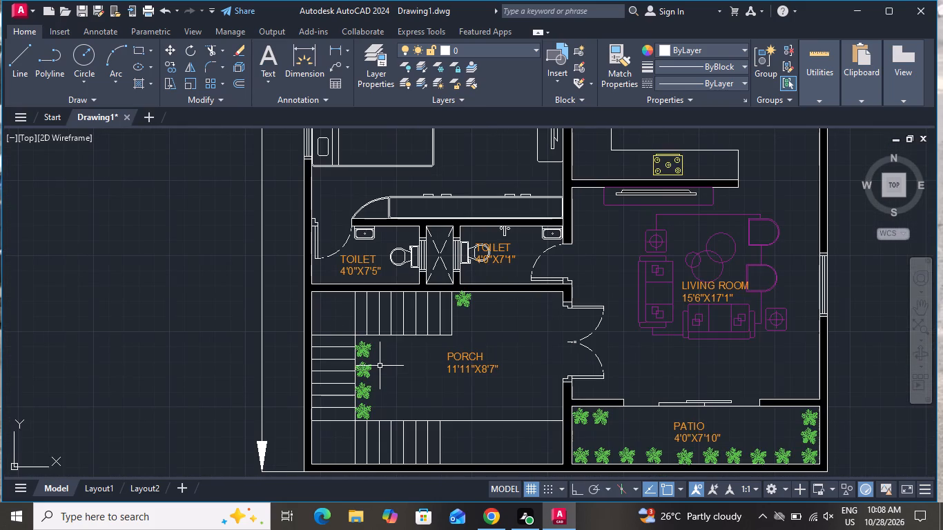
scroll(380, 366, "down", 1)
scroll(461, 377, "down", 1)
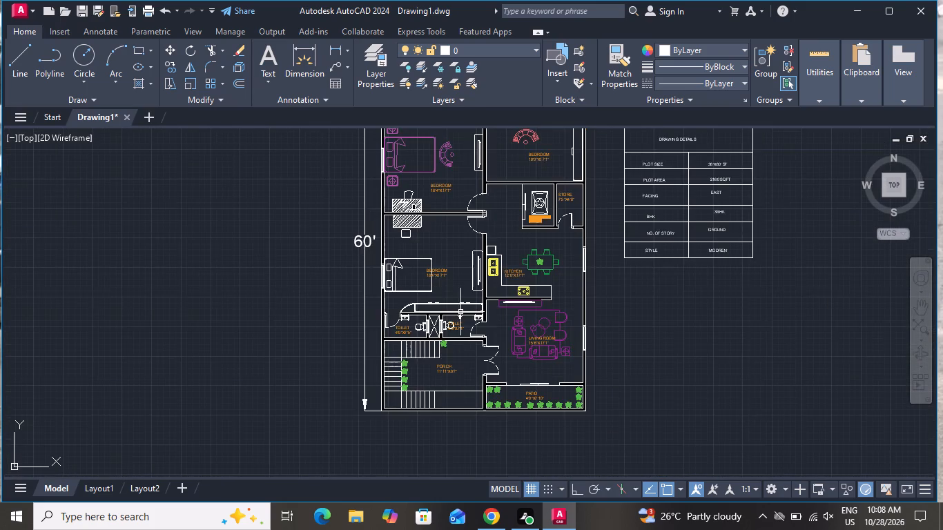
scroll(460, 312, "up", 3)
scroll(420, 350, "down", 2)
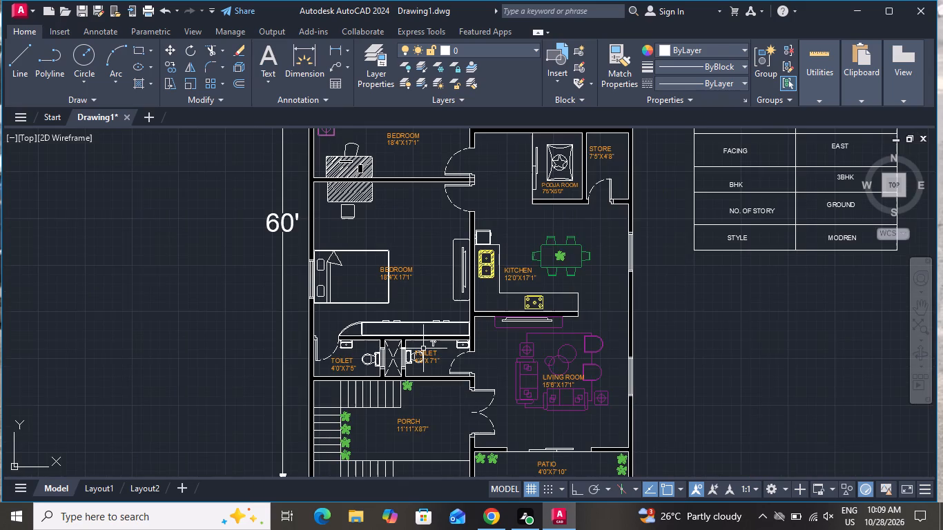
scroll(399, 249, "up", 2)
scroll(398, 214, "down", 1)
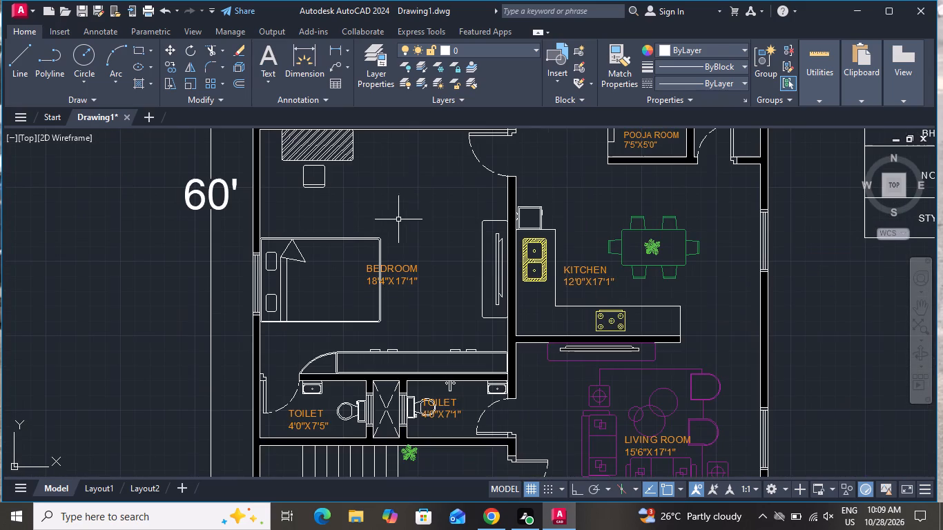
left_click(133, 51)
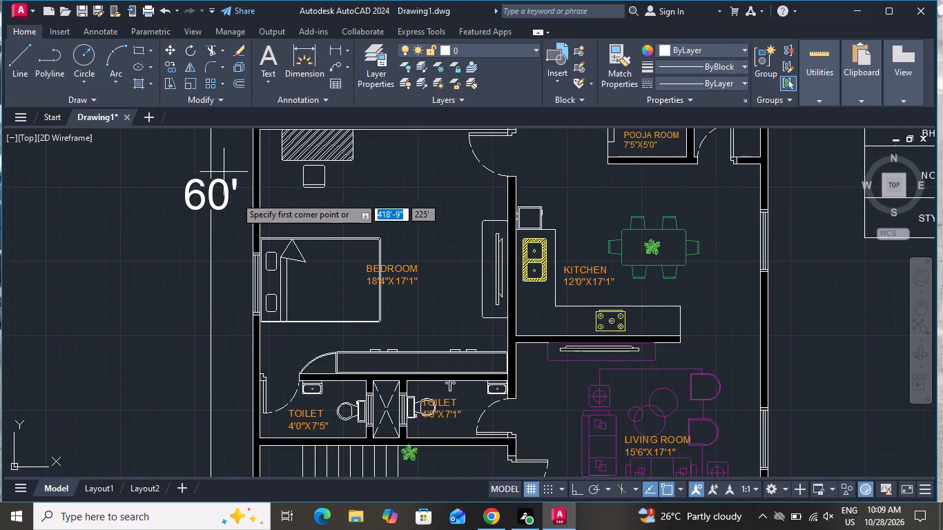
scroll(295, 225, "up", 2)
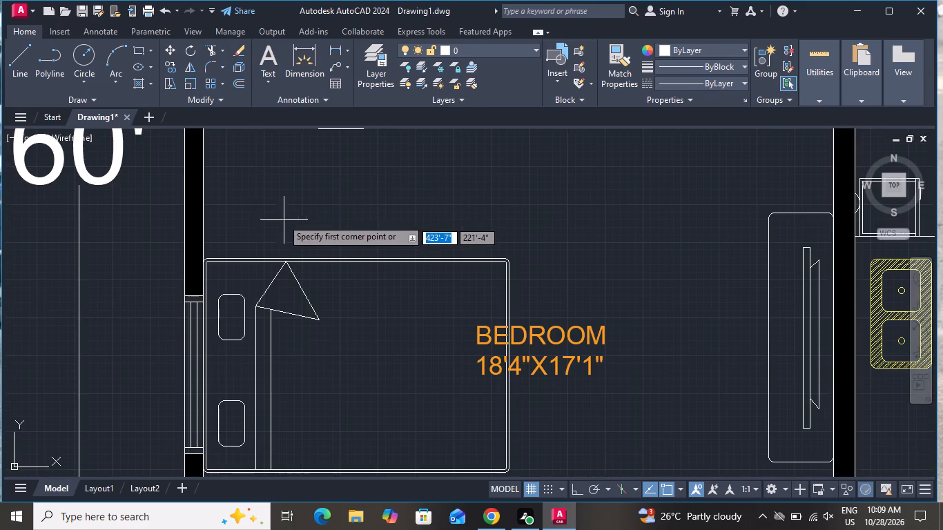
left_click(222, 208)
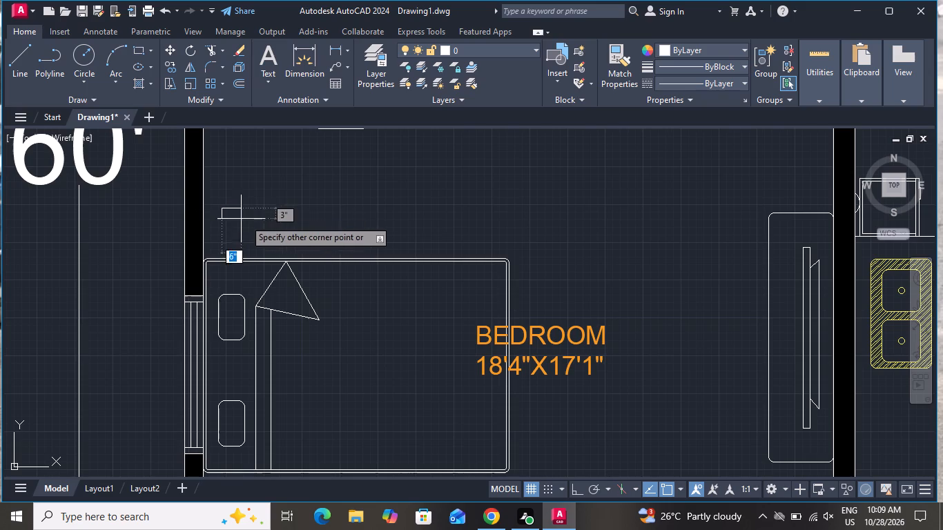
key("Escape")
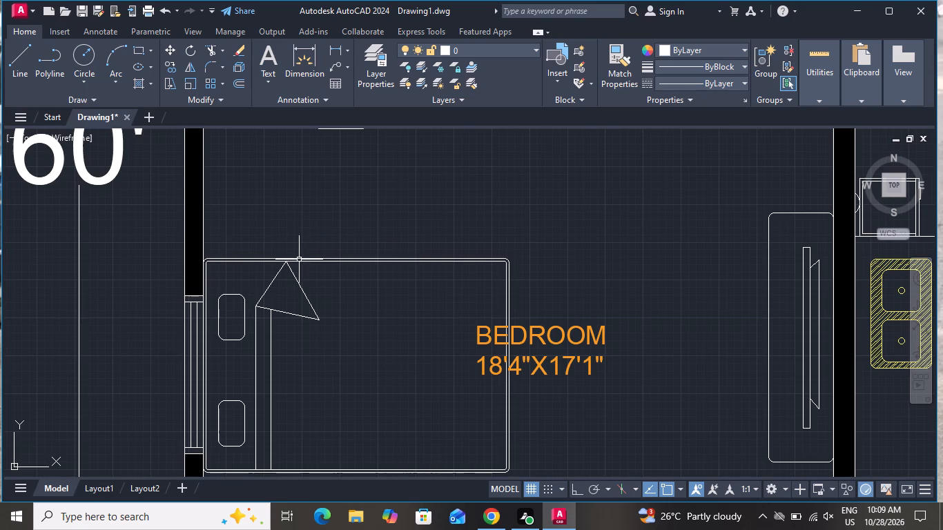
Draw a small square-cornered rectangle for a bedside table just above the uncoloured bed in the bedroom beside the kitchen.
key("r")
key("e")
type("C F")
key("space")
type("O")
key("space")
left_click(317, 226)
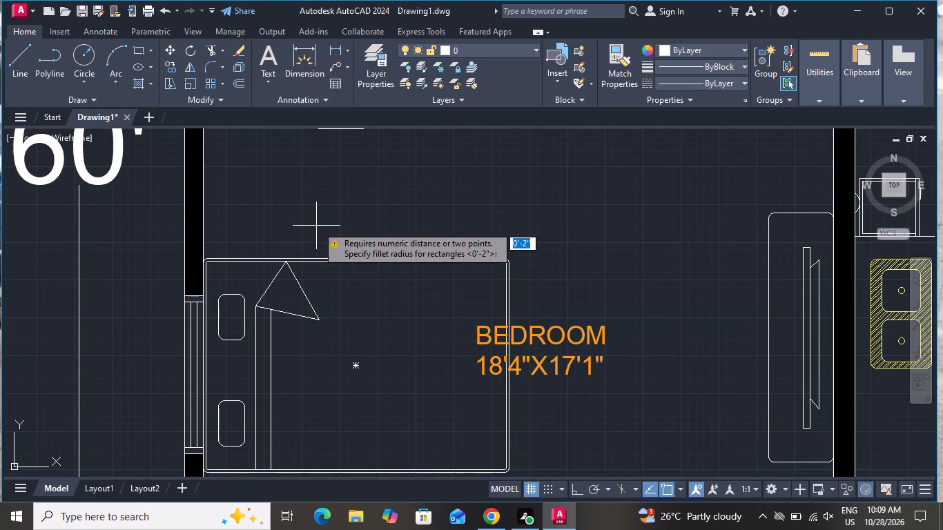
left_click(375, 220)
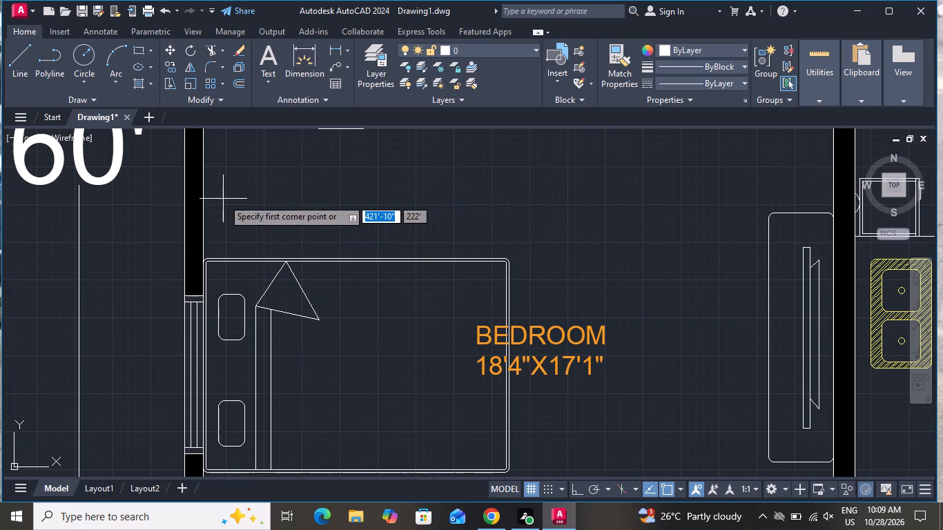
left_click(223, 199)
left_click(274, 242)
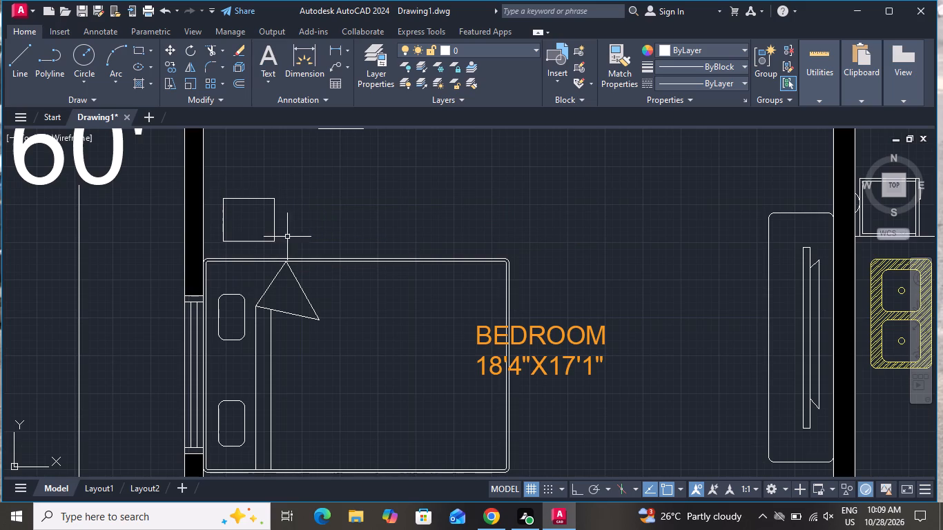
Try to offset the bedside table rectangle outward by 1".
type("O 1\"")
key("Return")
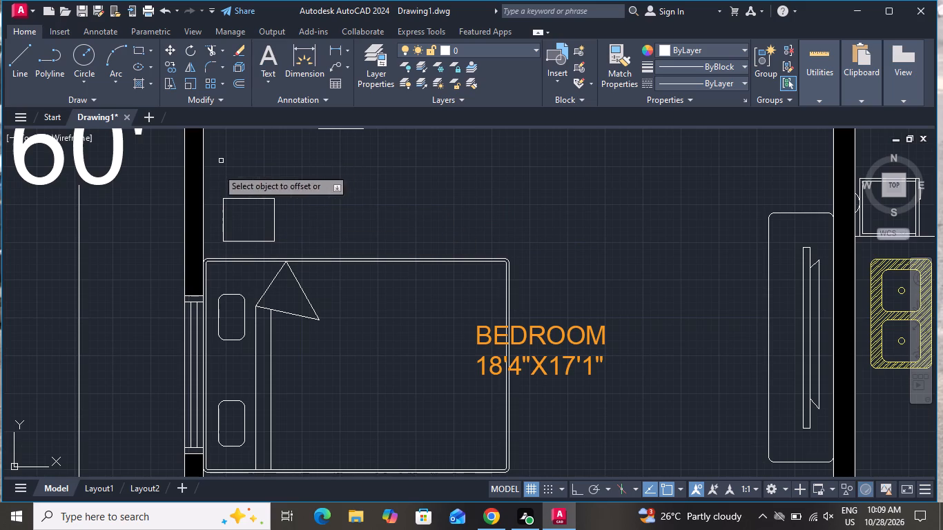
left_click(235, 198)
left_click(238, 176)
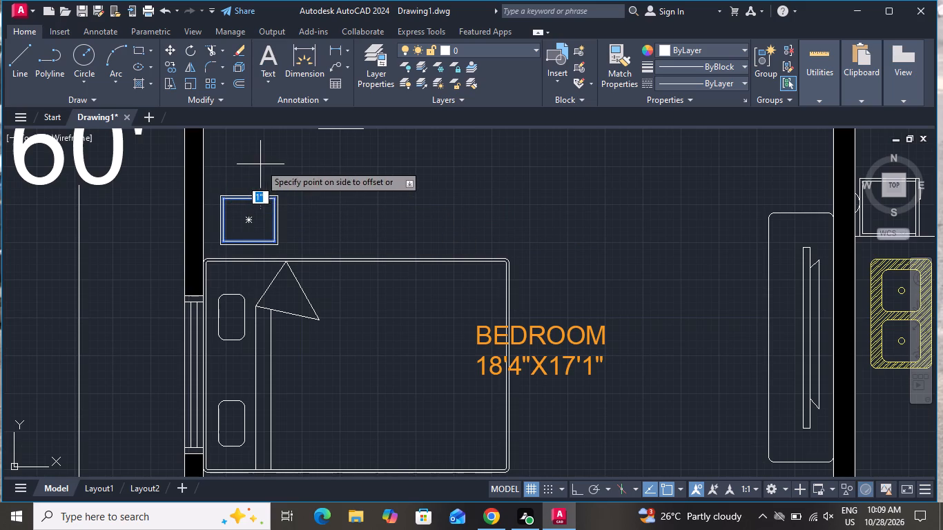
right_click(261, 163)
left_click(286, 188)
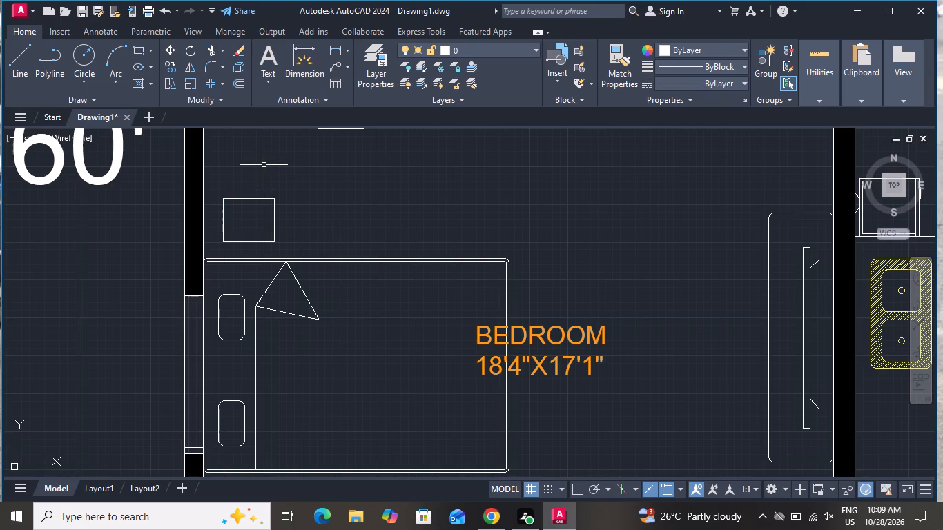
Offset the bedside table rectangle outward by 1" to form its outer border.
type("O 1\"")
key("Return")
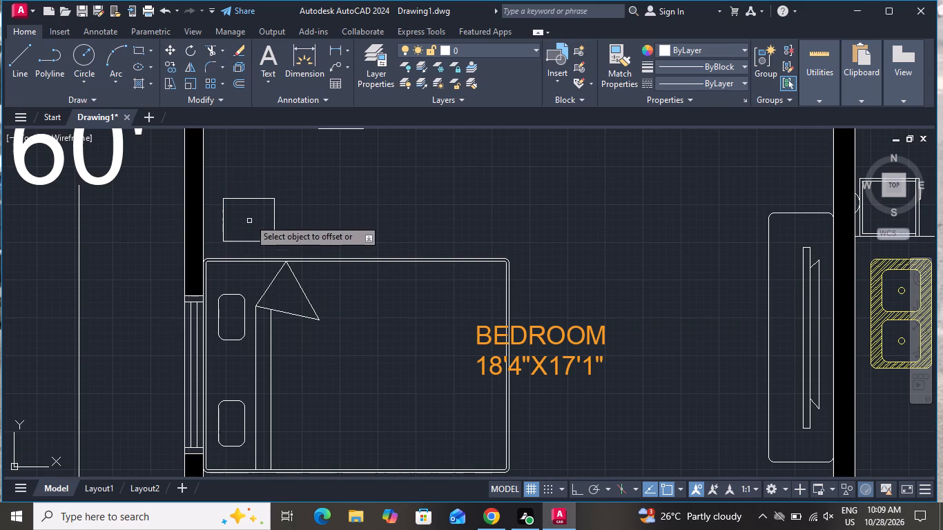
left_click(252, 199)
left_click(266, 168)
right_click(294, 178)
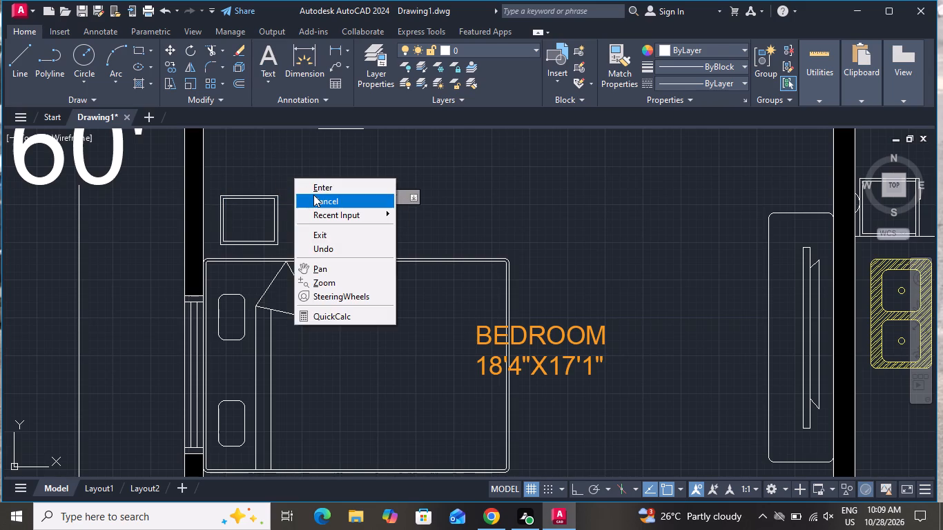
left_click(309, 201)
Draw a lamp circle at the geometric centre of the bedside table, keeping it inside the inner rectangle.
left_click(80, 50)
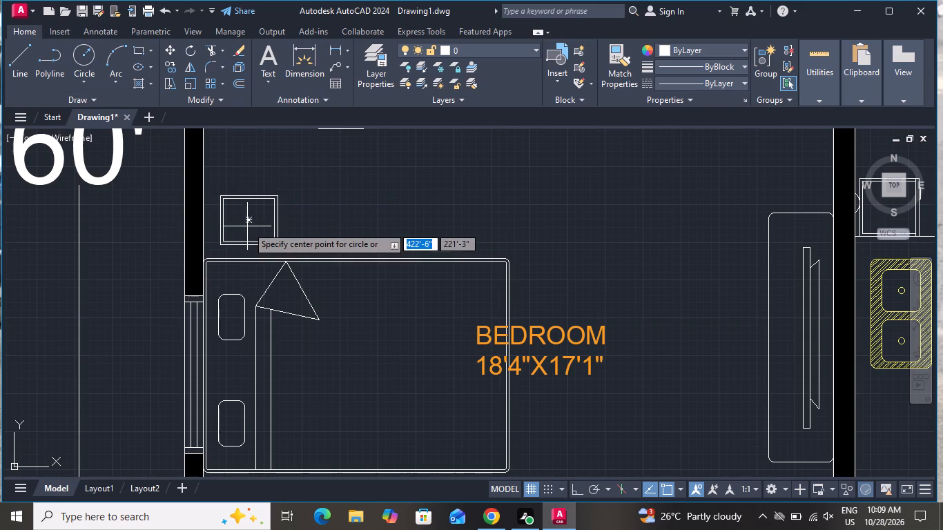
scroll(247, 226, "up", 2)
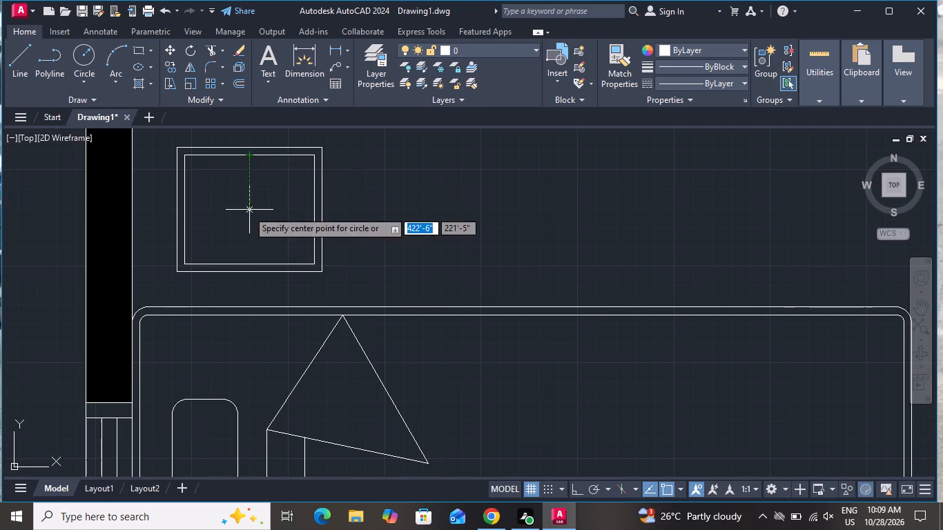
left_click(248, 209)
left_click(244, 241)
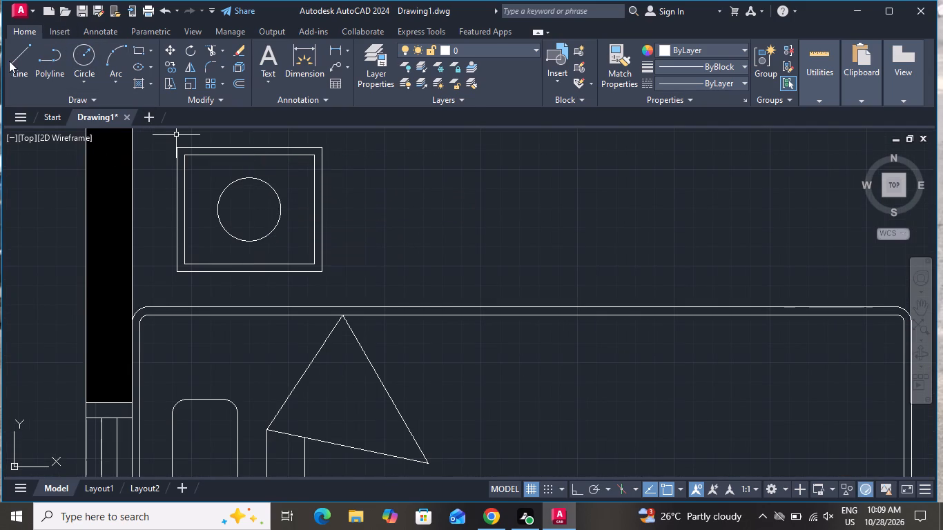
Turn on Ortho mode and draw a horizontal line about 1'-1" long through the centre of the bedside table's circle.
left_click(9, 61)
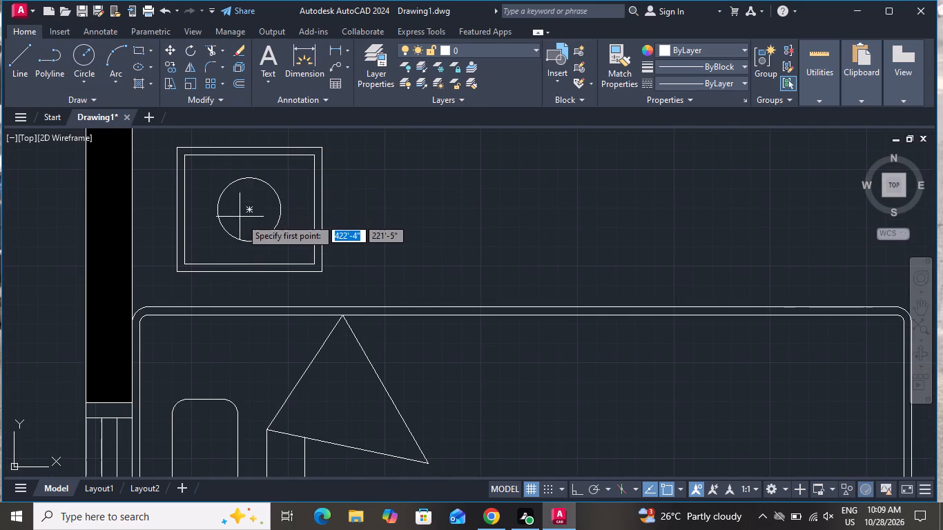
left_click(200, 208)
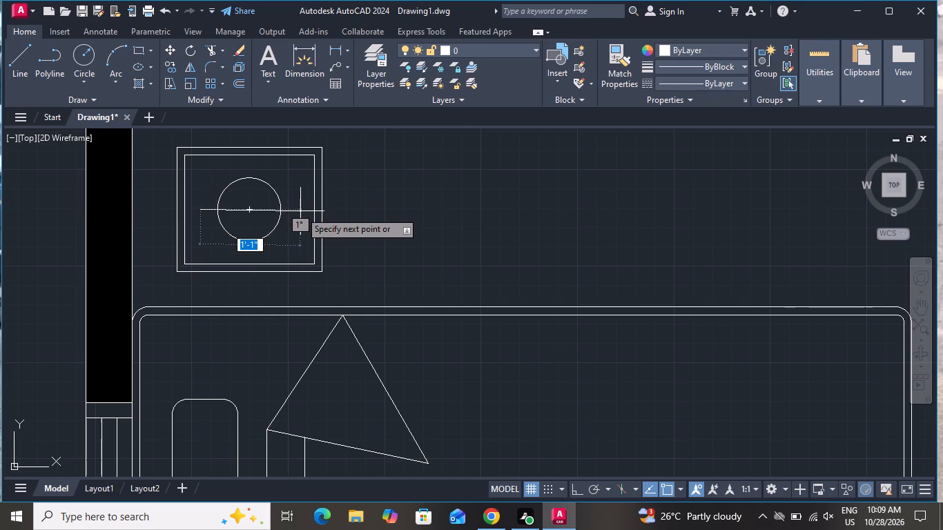
left_click(576, 491)
scroll(302, 184, "up", 2)
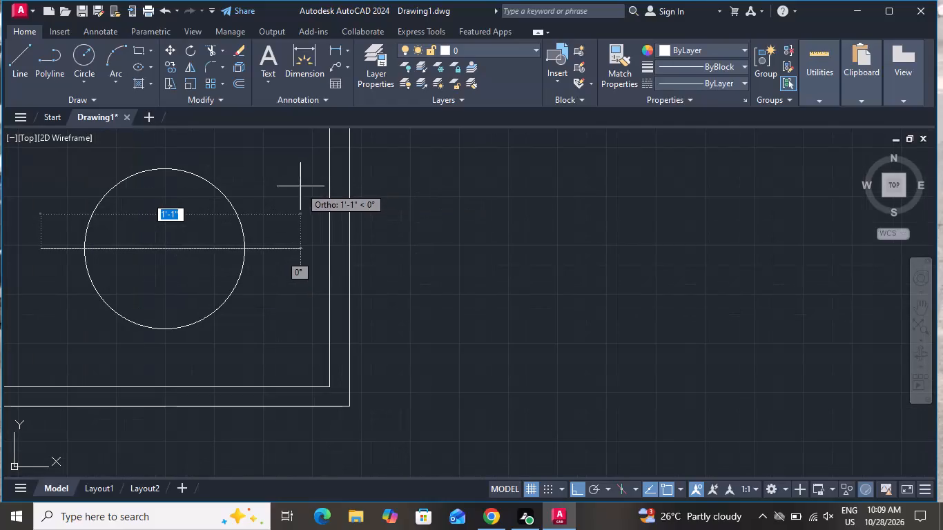
left_click(294, 201)
right_click(297, 201)
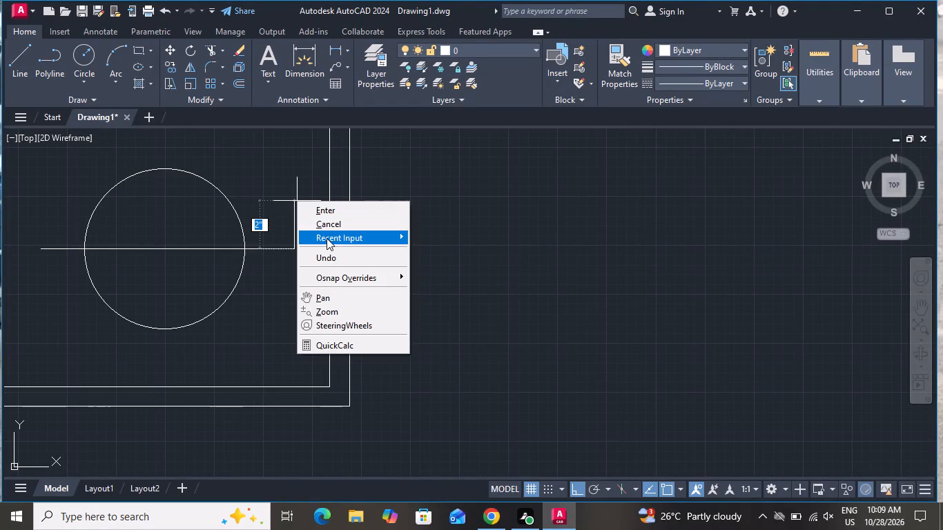
left_click(328, 227)
Draw a vertical line through the centre of the bedside table's lamp circle, extending past both sides of the circle.
left_click(17, 52)
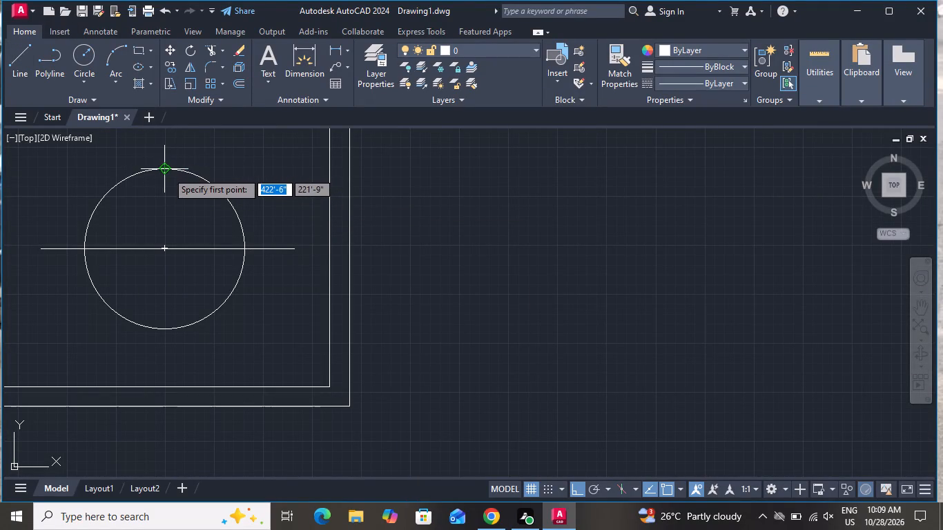
left_click(166, 138)
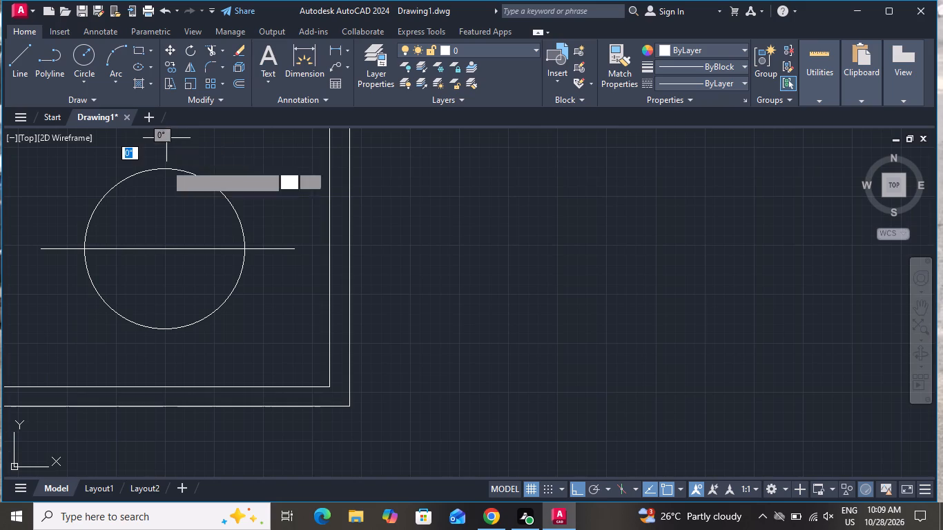
left_click(156, 359)
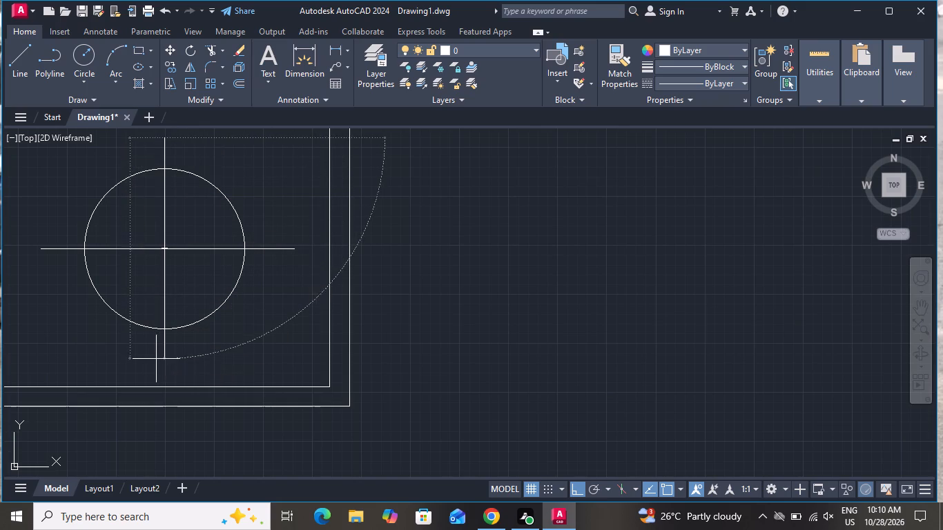
right_click(156, 360)
left_click(191, 231)
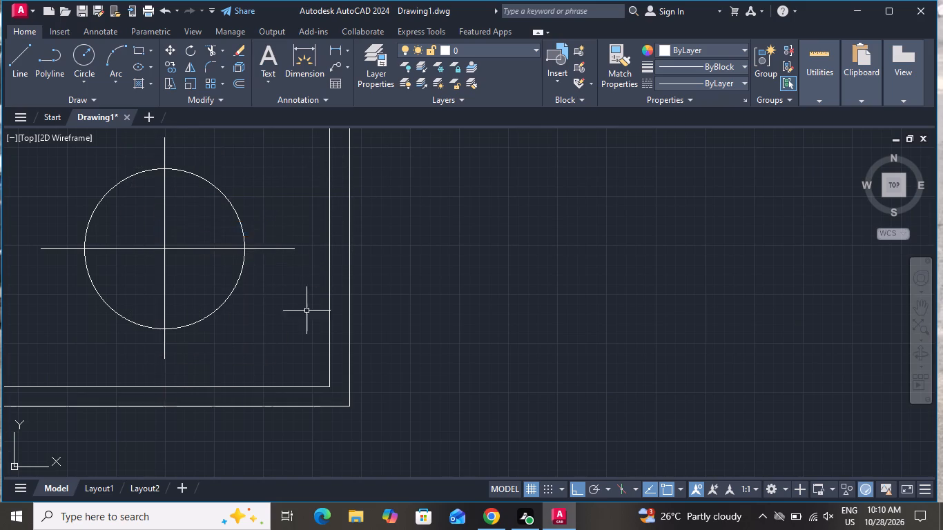
Copy the complete bedside table with its lamp from above the bed to the matching spot below the bed.
scroll(311, 313, "down", 2)
left_click(362, 205)
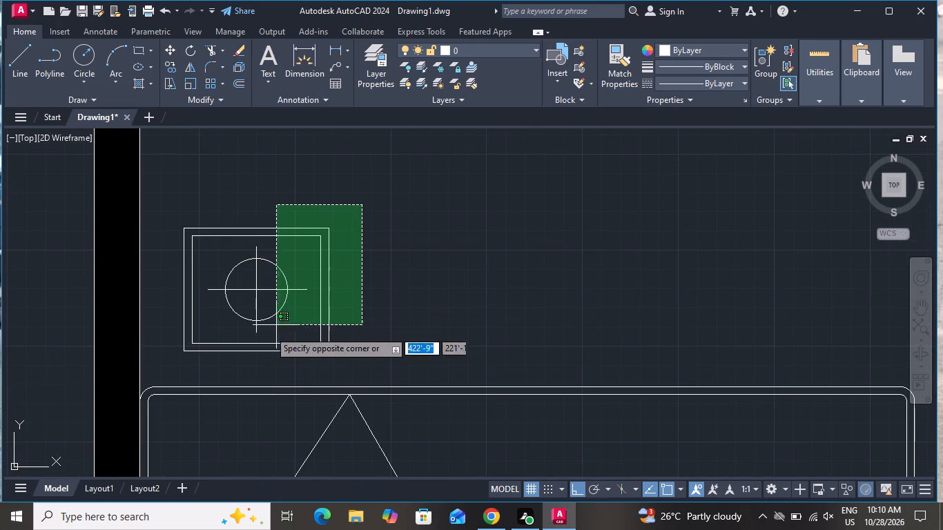
left_click(179, 366)
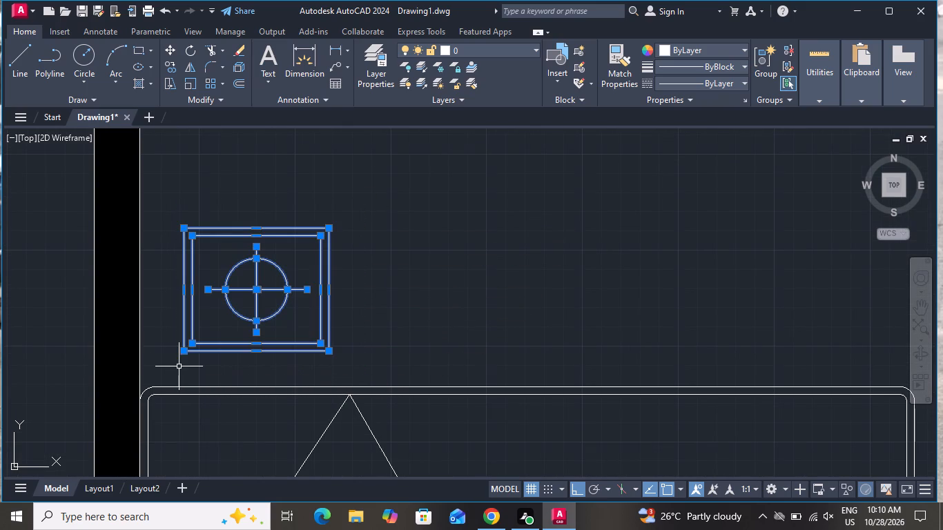
left_click(174, 68)
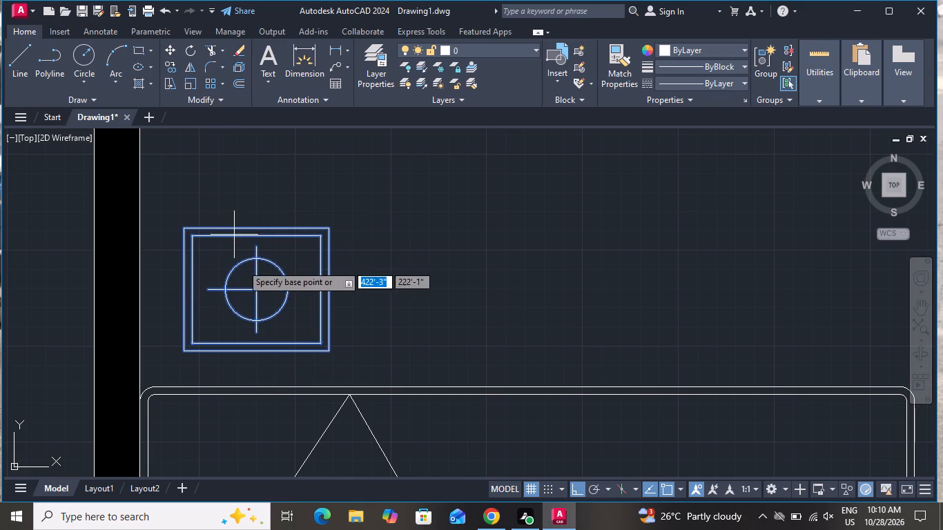
left_click(254, 303)
scroll(270, 206, "down", 4)
scroll(284, 331, "up", 3)
left_click(258, 342)
right_click(263, 339)
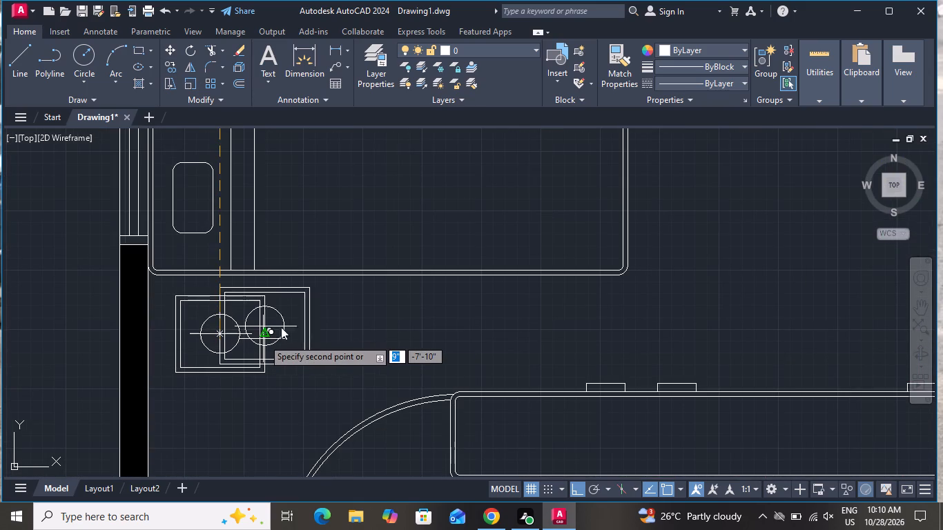
left_click(318, 164)
scroll(385, 329, "down", 2)
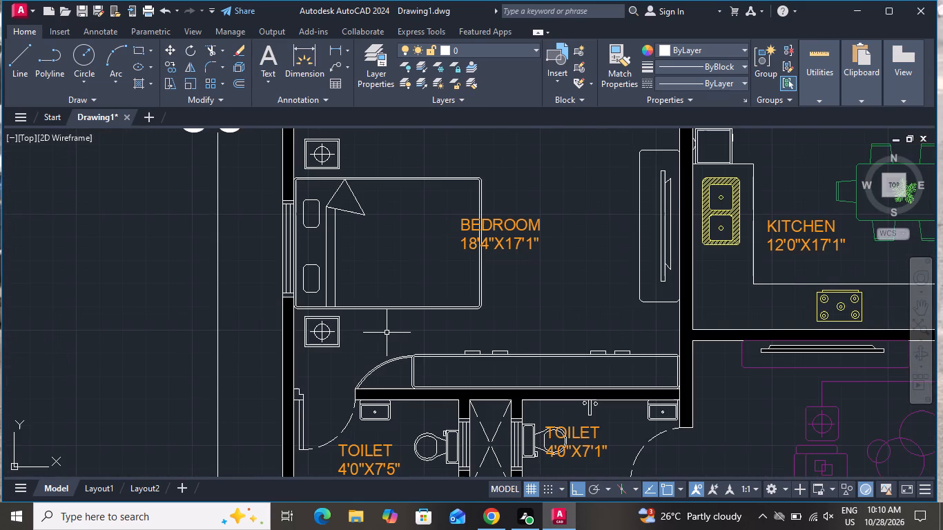
Move the lower bedroom's BEDROOM 18'4"X17'1" label off the bed into the clear space before the TV unit.
scroll(397, 301, "down", 1)
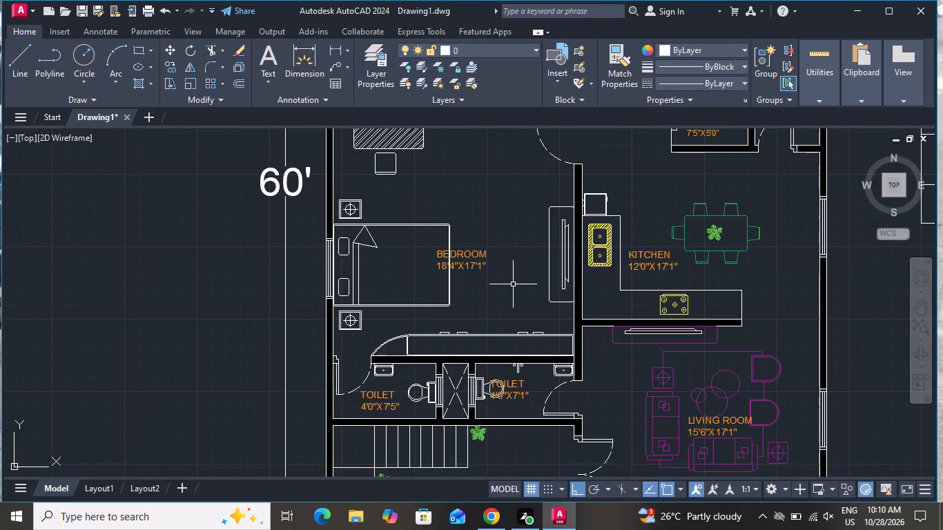
left_click(486, 253)
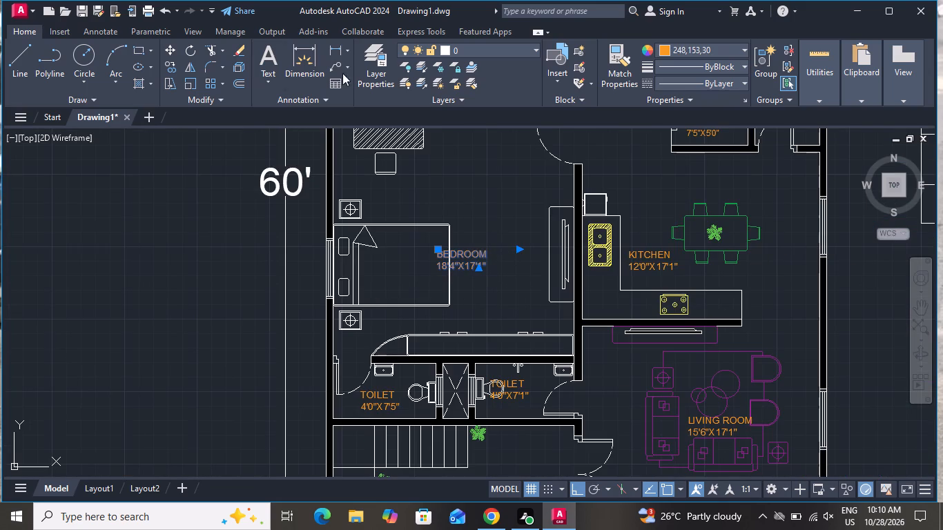
left_click(170, 48)
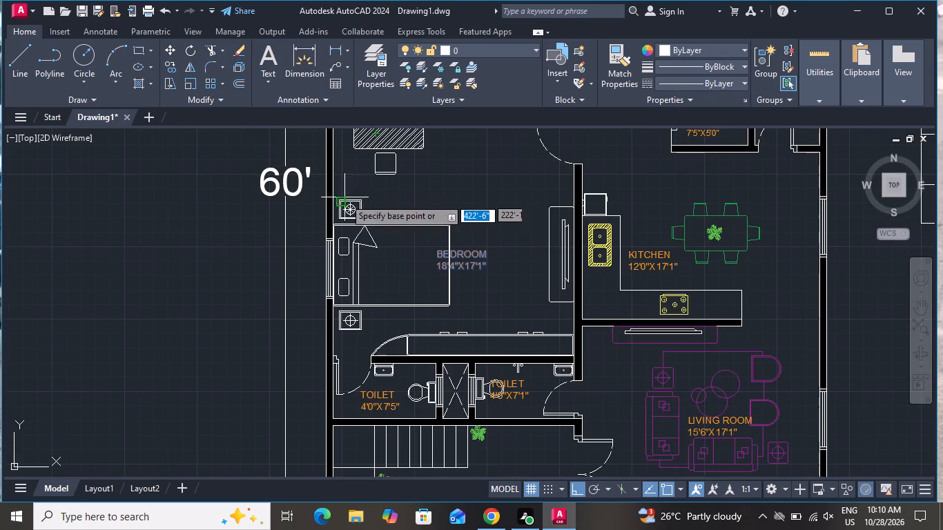
left_click(474, 264)
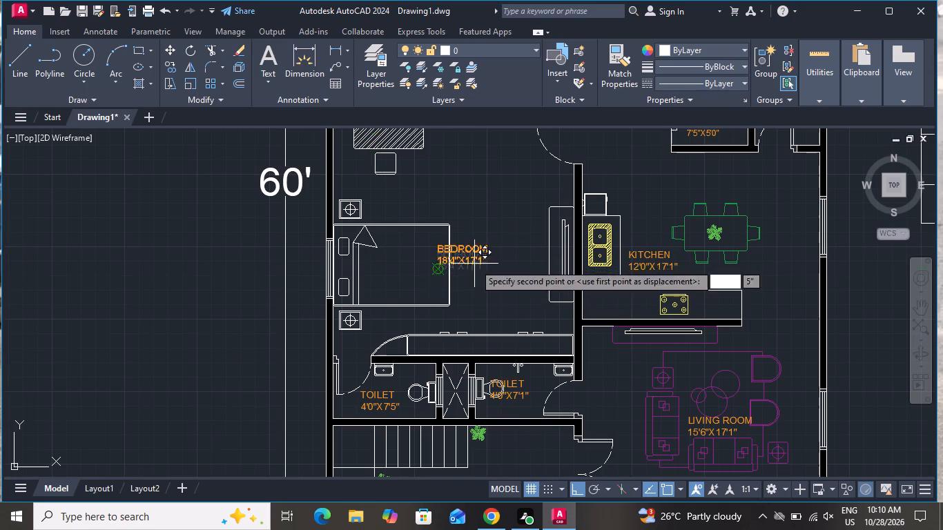
left_click(518, 268)
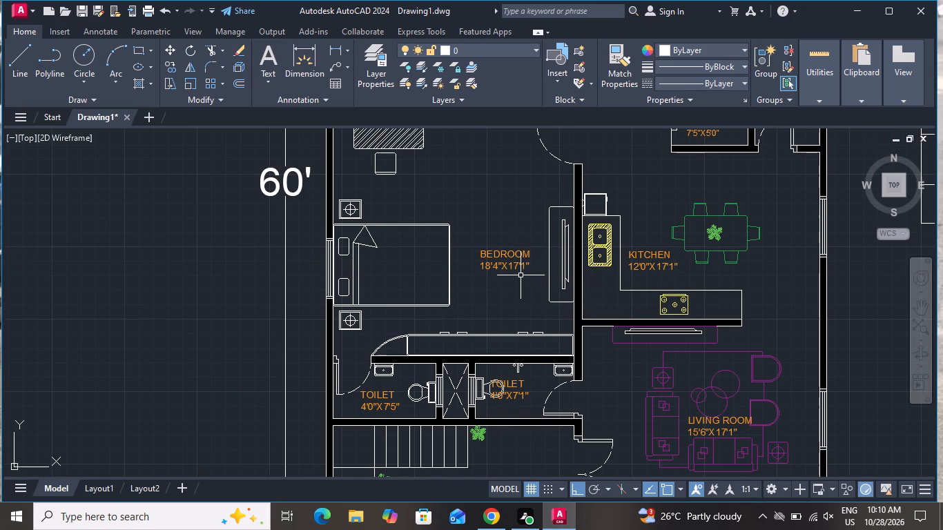
right_click(521, 275)
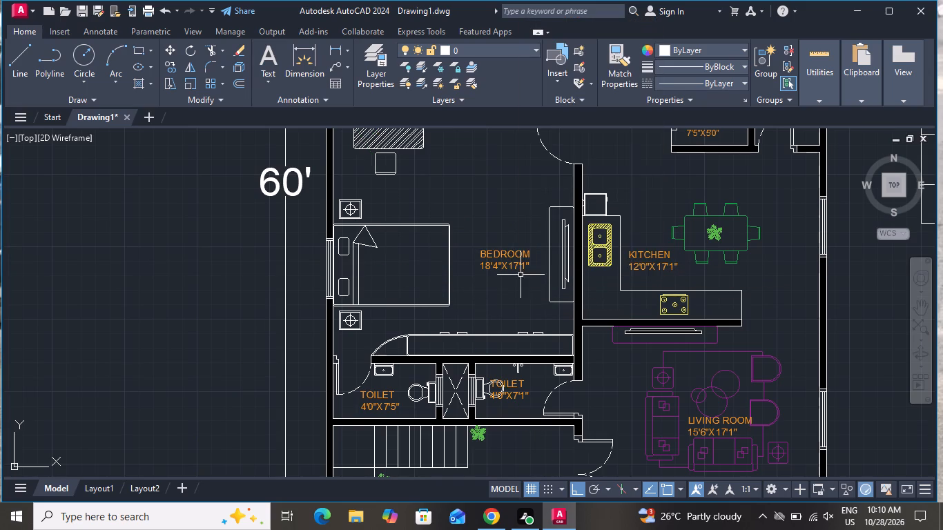
Colour the lower bedroom's bed, both bedside tables and the wardrobe outline light red.
left_click(478, 161)
left_click(453, 186)
left_click(452, 196)
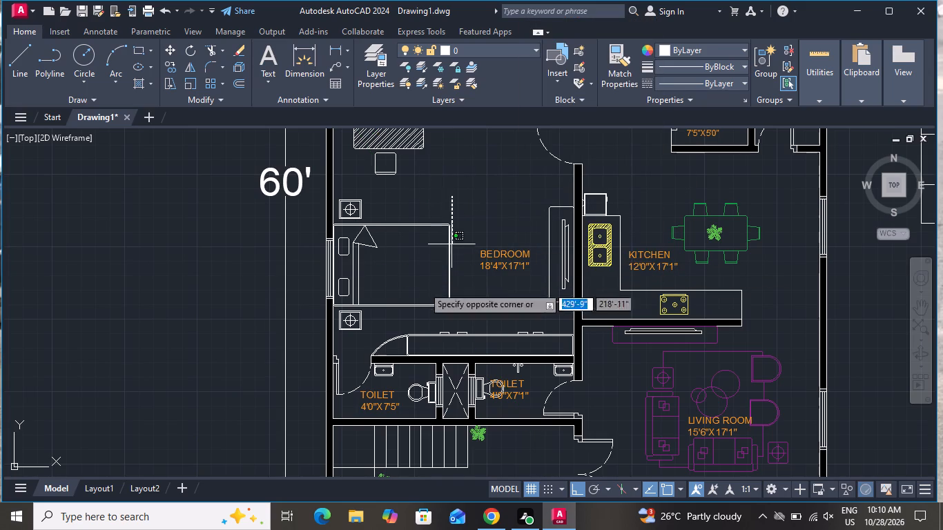
left_click(342, 341)
scroll(357, 282, "up", 2)
scroll(357, 282, "down", 1)
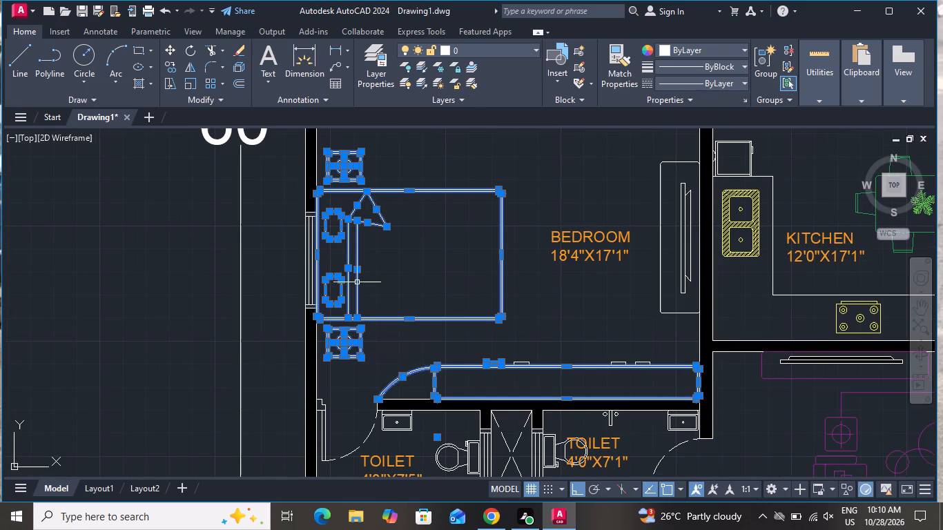
left_click(681, 50)
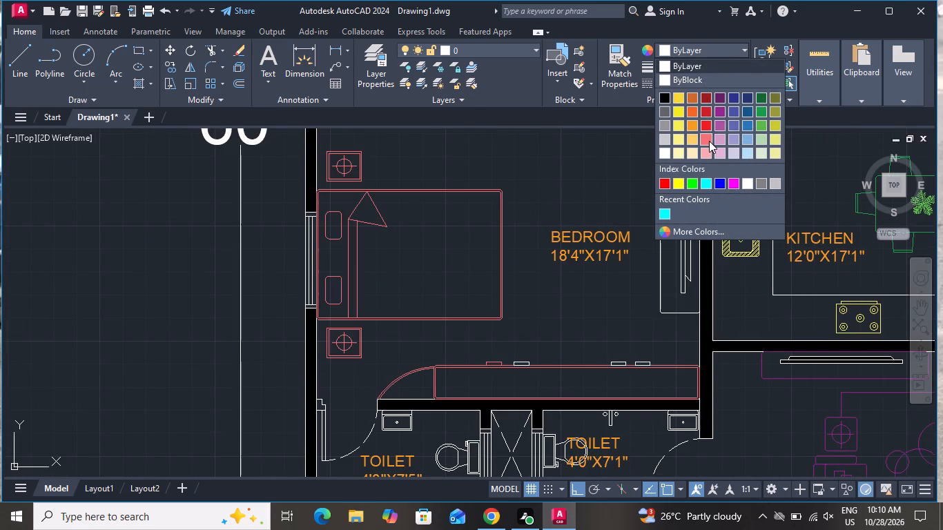
left_click(709, 141)
key("Escape")
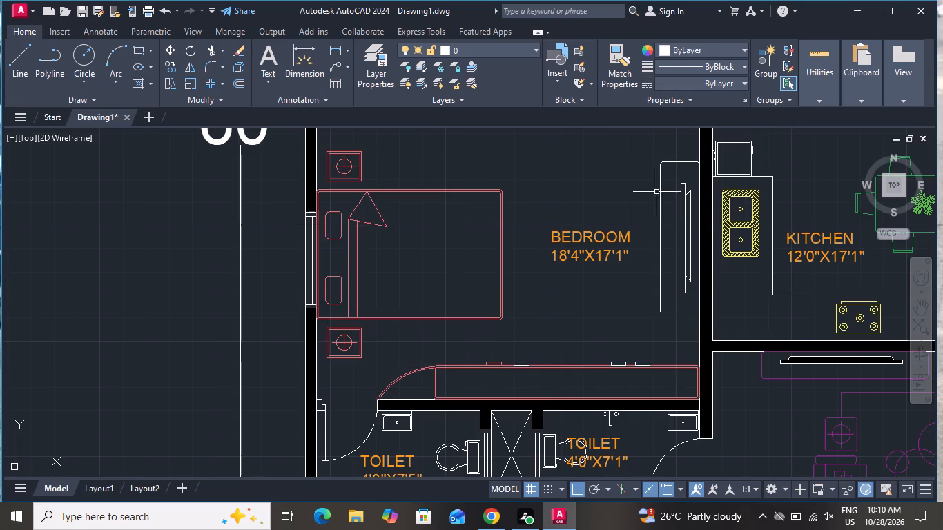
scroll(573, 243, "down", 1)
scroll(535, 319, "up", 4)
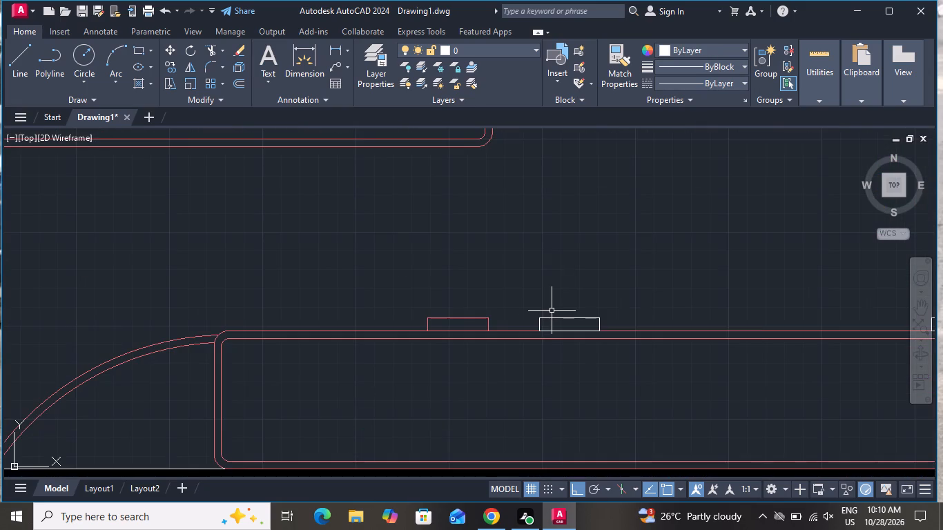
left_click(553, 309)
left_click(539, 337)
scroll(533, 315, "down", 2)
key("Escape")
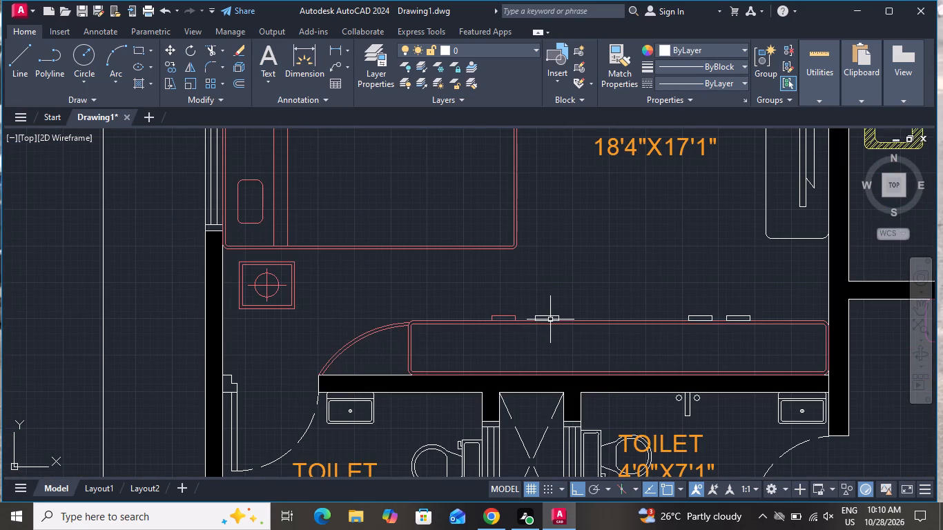
Colour the three remaining white handles on the lower bedroom's wardrobe the same light red.
left_click(550, 318)
left_click(543, 317)
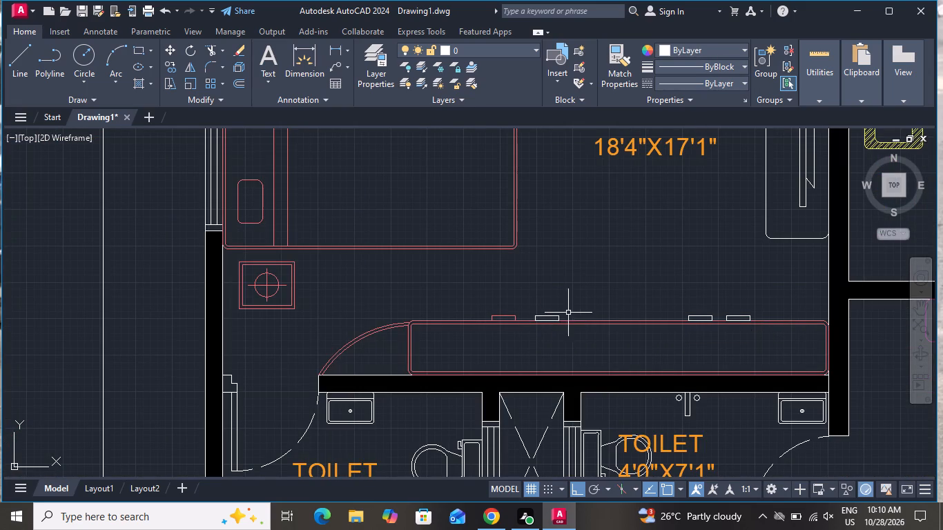
left_click(549, 317)
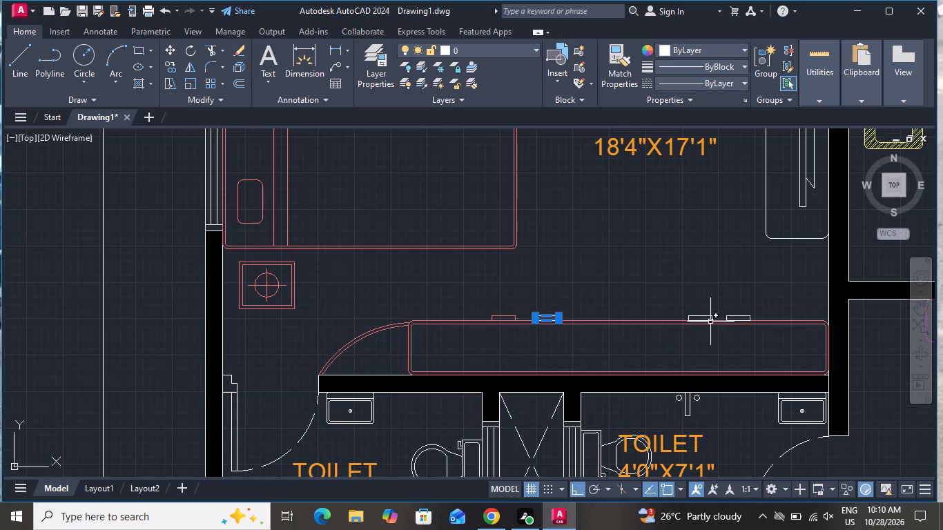
left_click(709, 316)
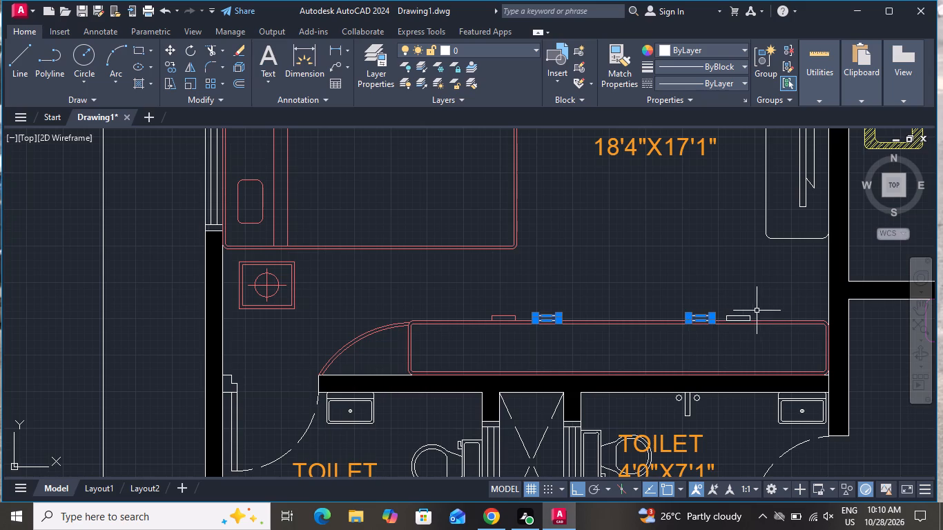
left_click(744, 316)
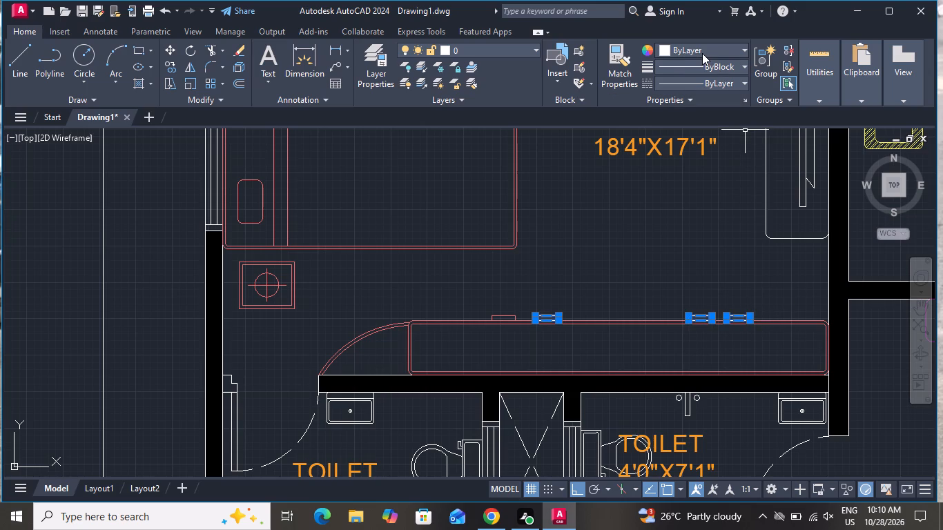
left_click(702, 53)
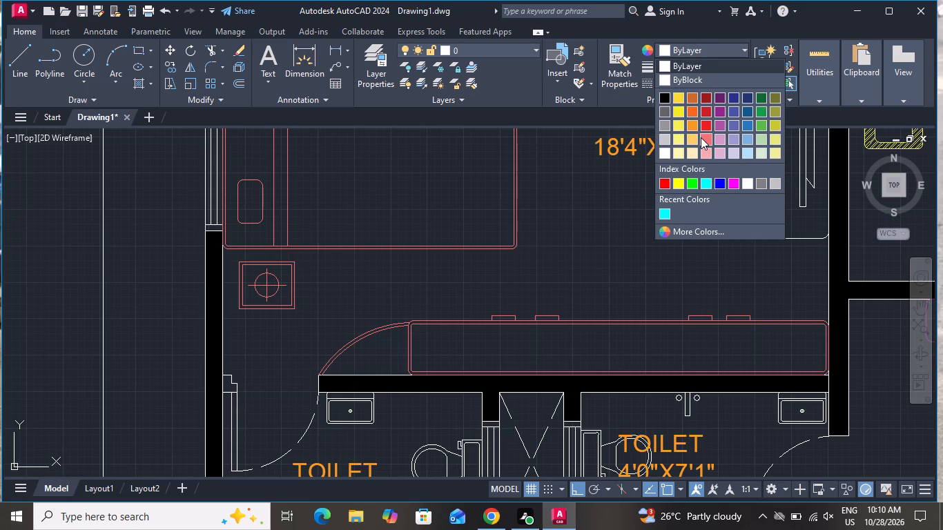
left_click(701, 137)
key("Escape")
Look over the whole floor plan to check which rooms and items still need colouring.
scroll(507, 314, "down", 1)
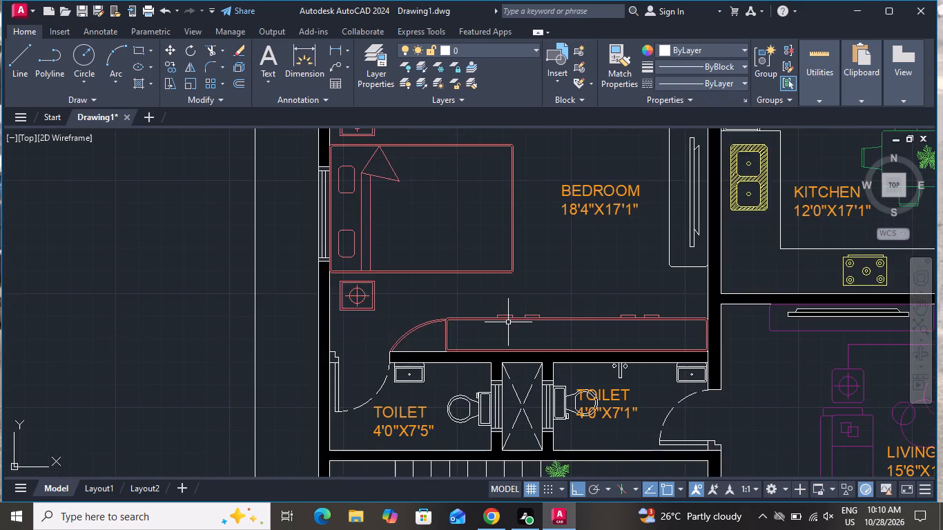
scroll(508, 326, "down", 3)
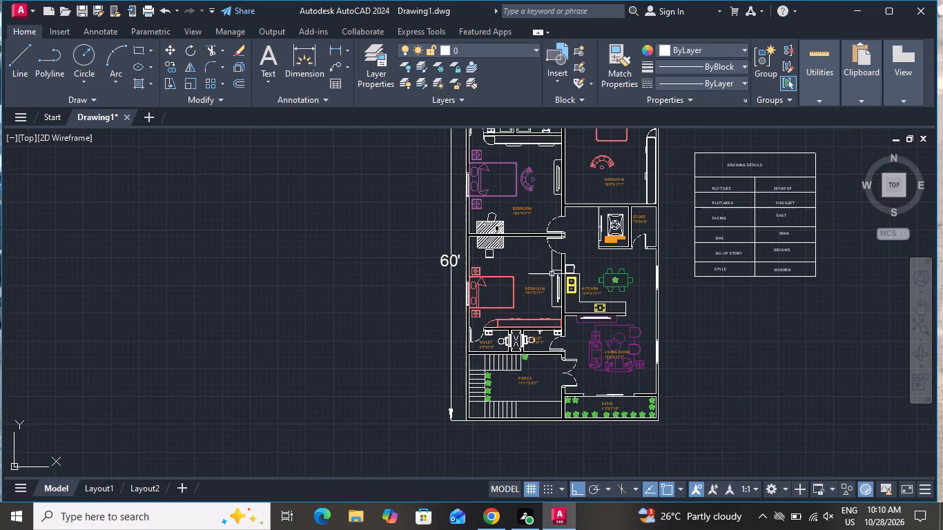
scroll(556, 227, "down", 1)
scroll(601, 220, "up", 4)
scroll(601, 220, "down", 2)
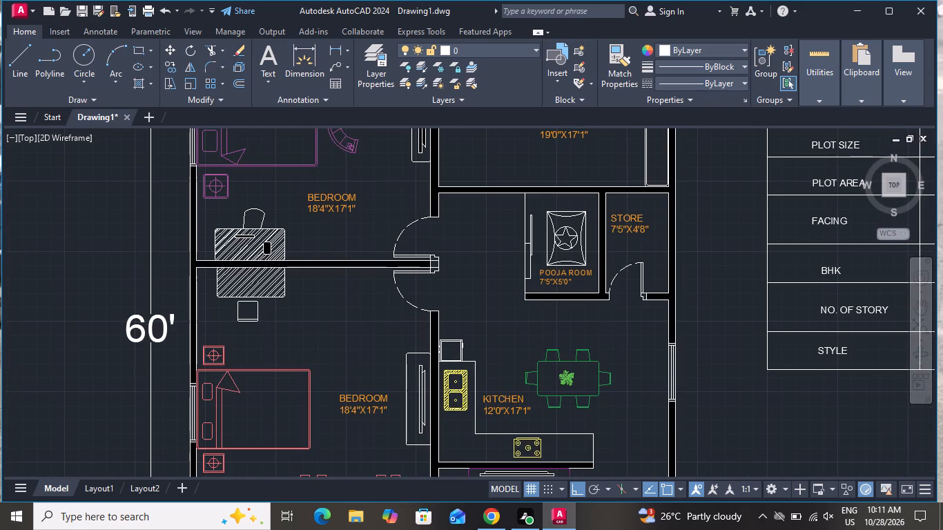
scroll(593, 231, "down", 2)
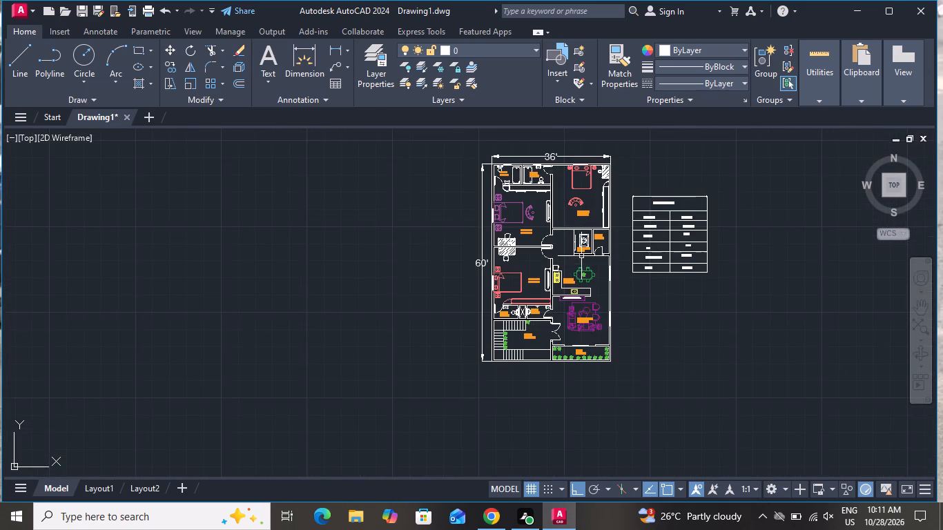
Colour the window lines of both upper toilets and the window behind the purple bed orange 248,153,30.
scroll(559, 150, "up", 3)
scroll(471, 215, "up", 3)
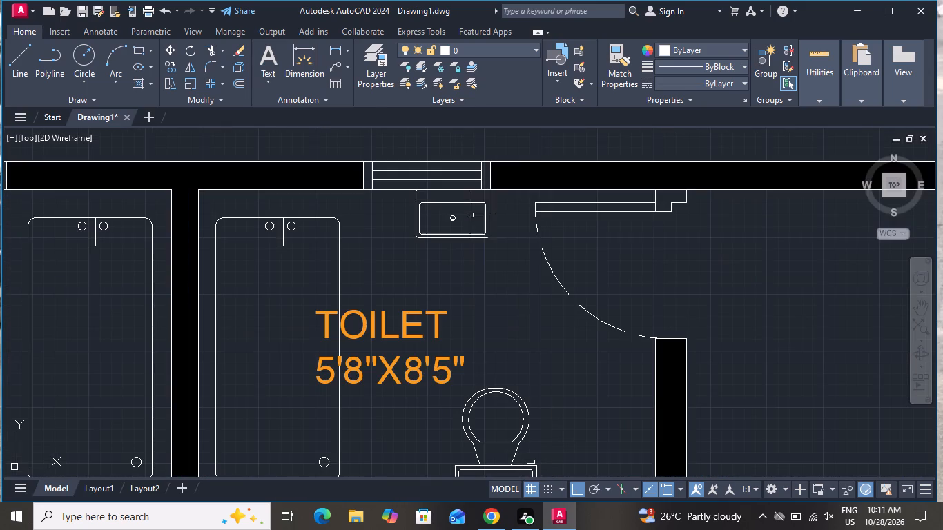
left_click(493, 177)
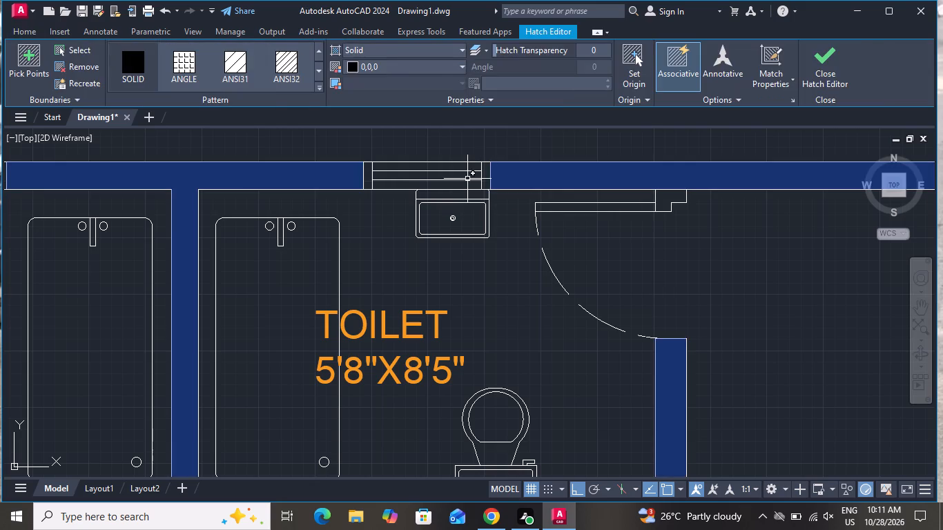
key("Escape")
scroll(478, 173, "up", 3)
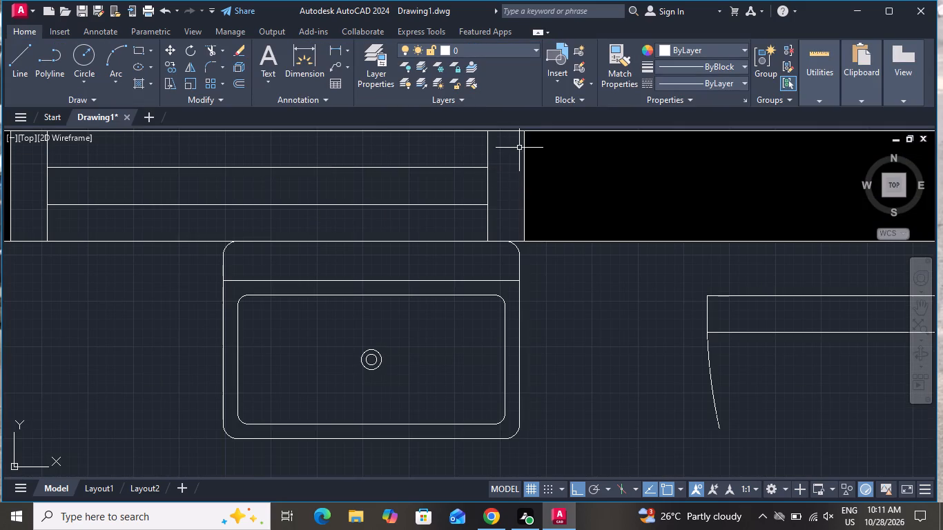
left_click(523, 146)
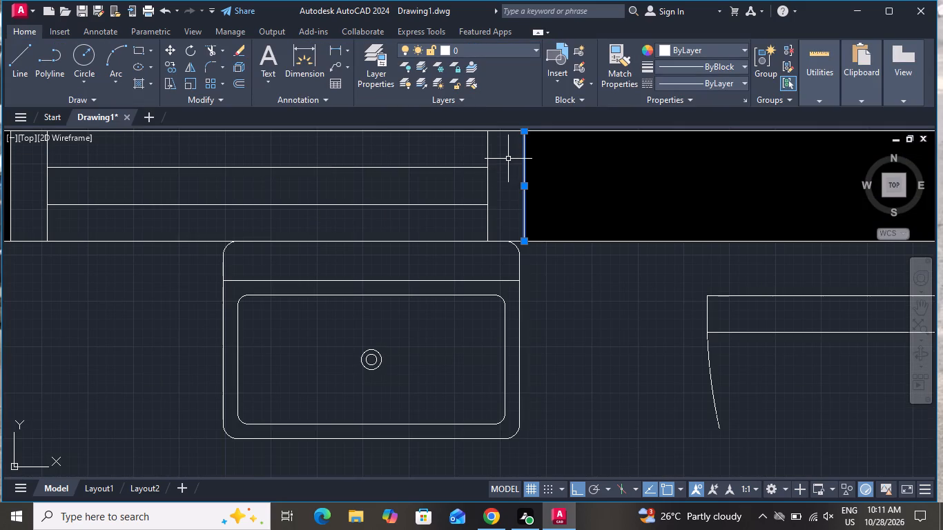
left_click(508, 159)
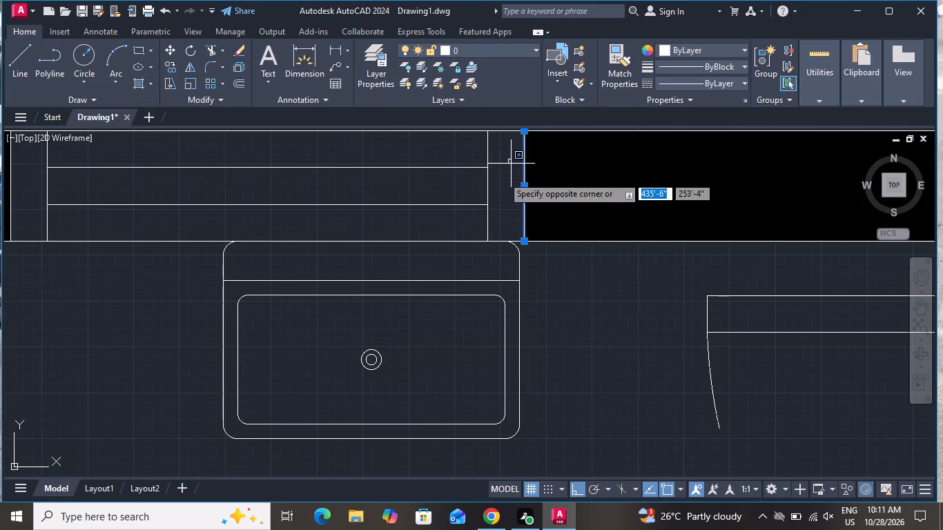
scroll(214, 214, "down", 1)
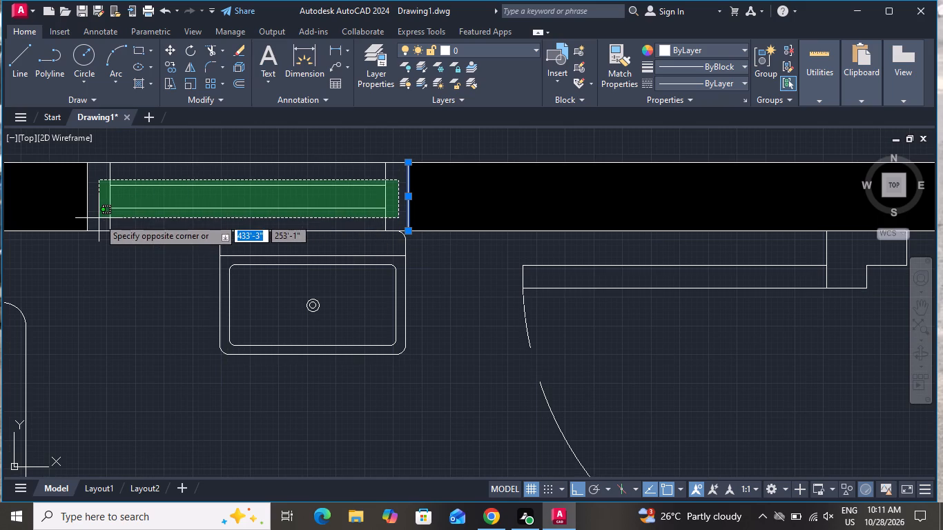
left_click(99, 217)
scroll(87, 199, "up", 2)
left_click(85, 195)
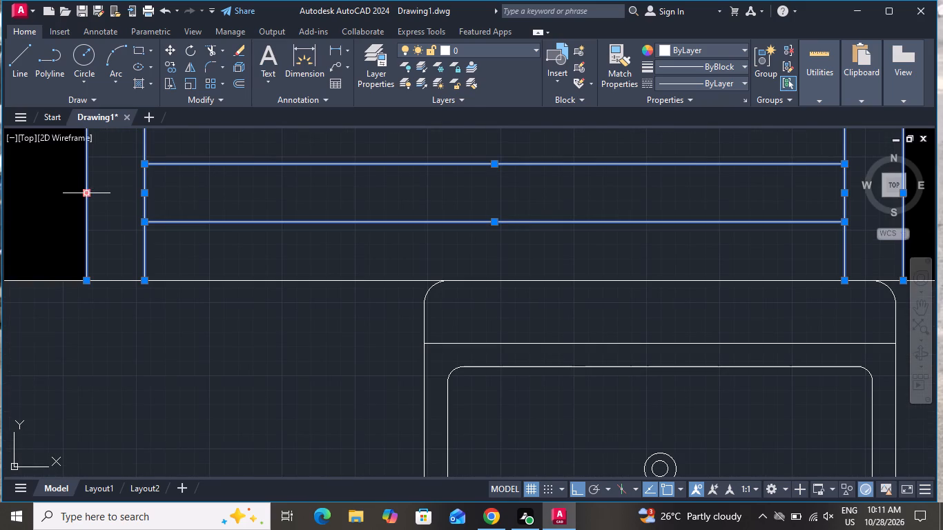
scroll(291, 222, "down", 1)
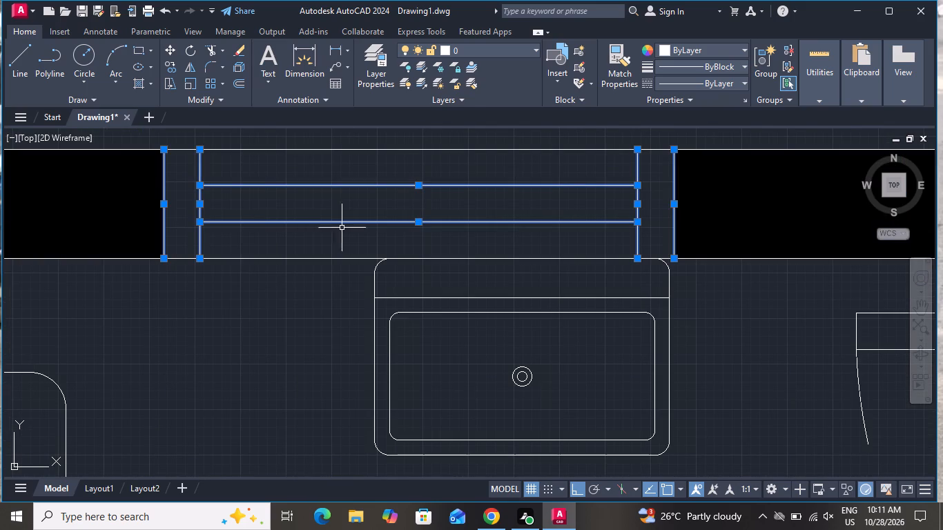
scroll(351, 230, "down", 2)
scroll(427, 262, "down", 3)
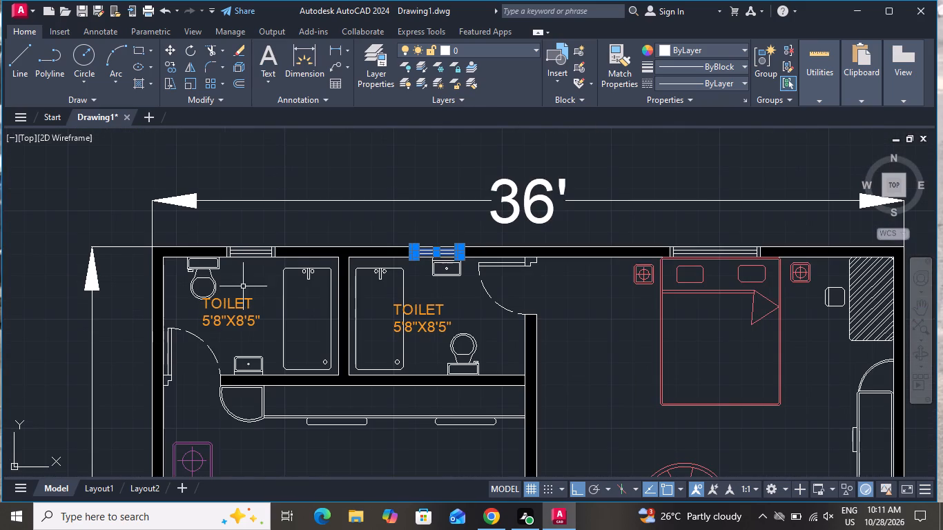
scroll(247, 259, "up", 3)
scroll(331, 227, "up", 1)
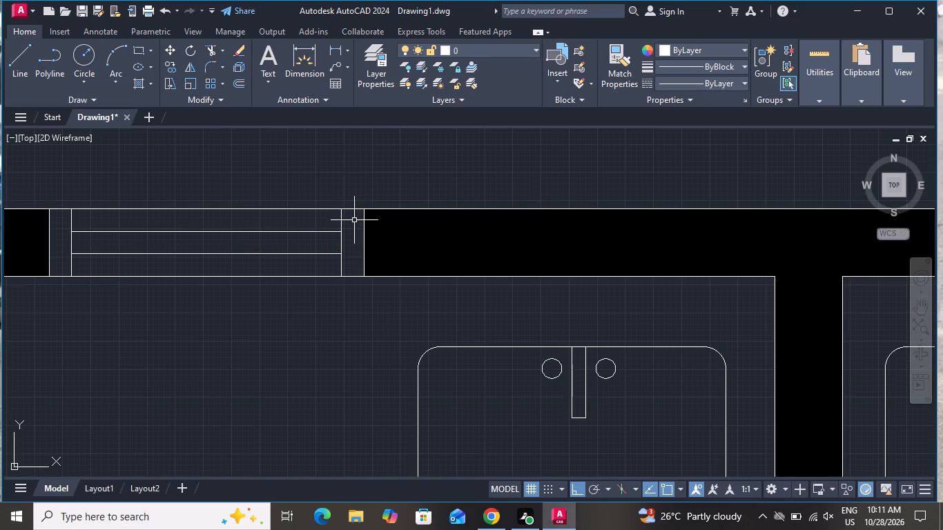
left_click(354, 220)
left_click(60, 258)
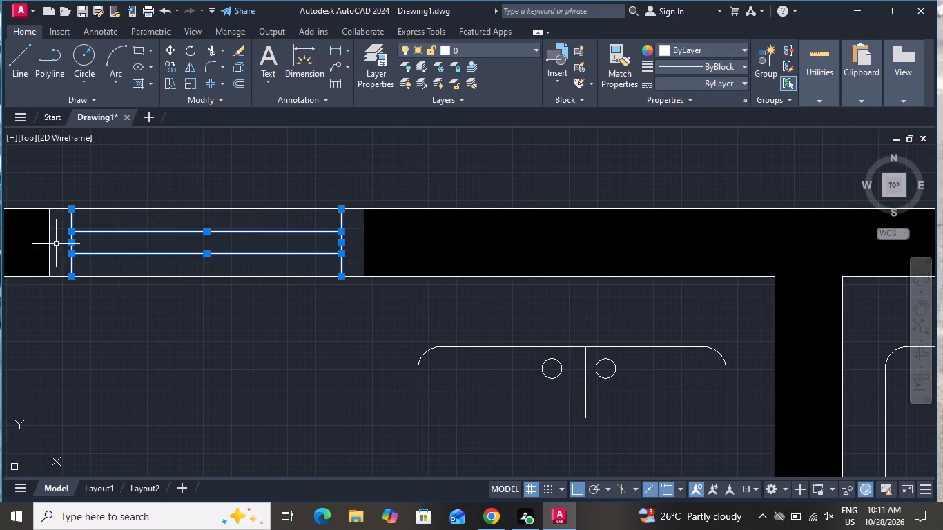
left_click(49, 235)
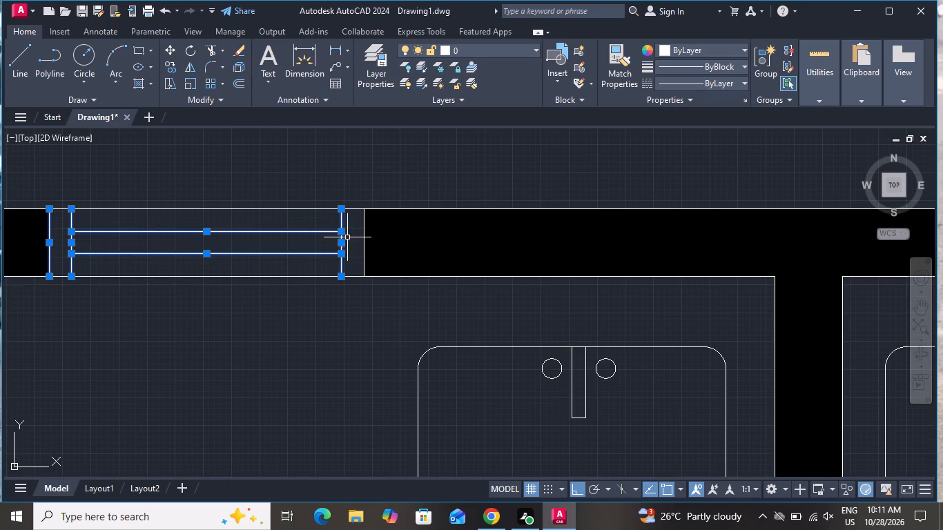
left_click(364, 231)
scroll(432, 232, "down", 3)
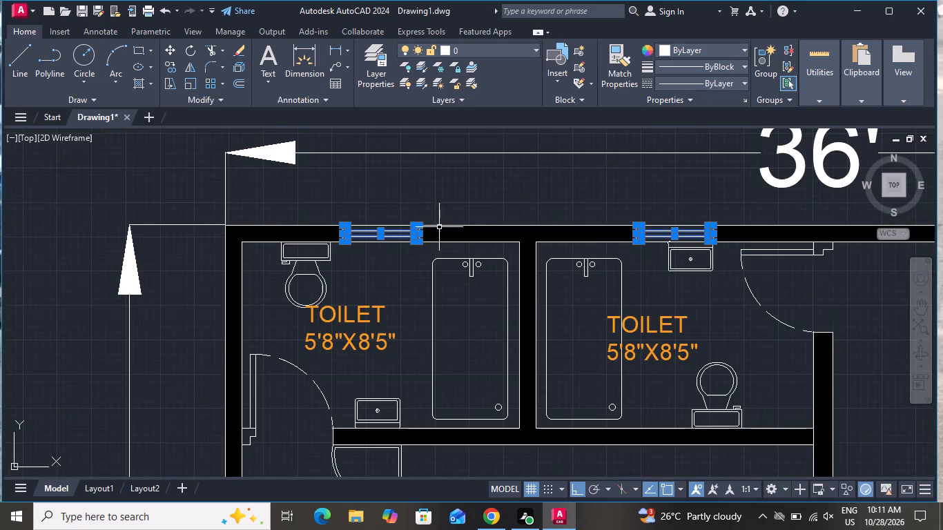
scroll(442, 226, "down", 2)
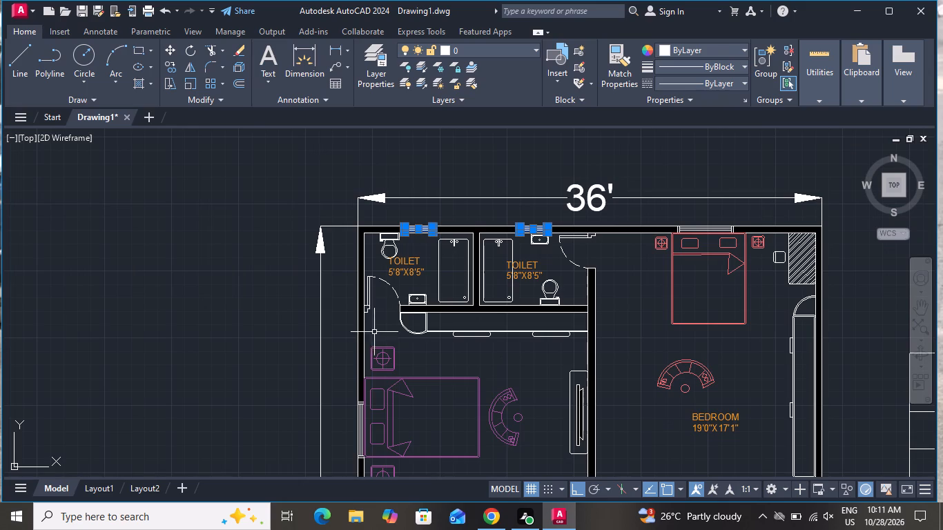
scroll(409, 311, "down", 2)
scroll(375, 392, "up", 2)
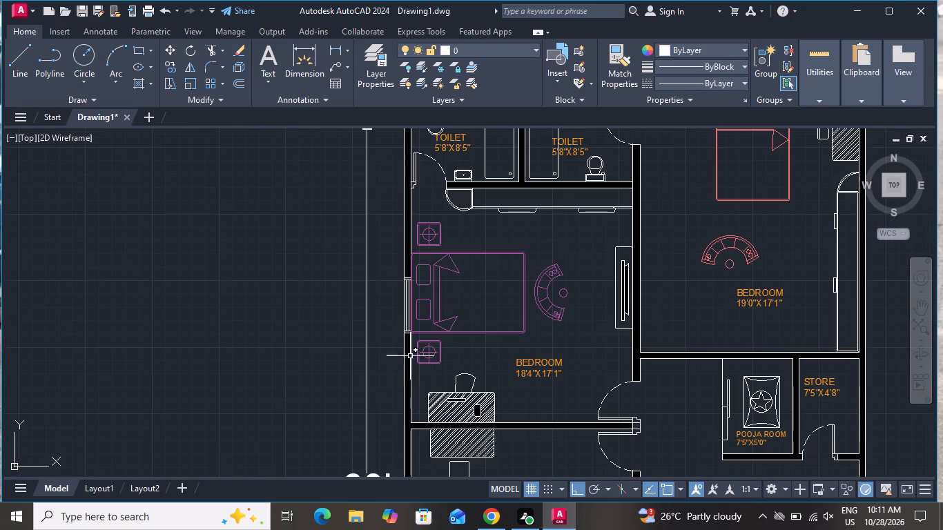
scroll(417, 324, "up", 2)
scroll(404, 217, "up", 2)
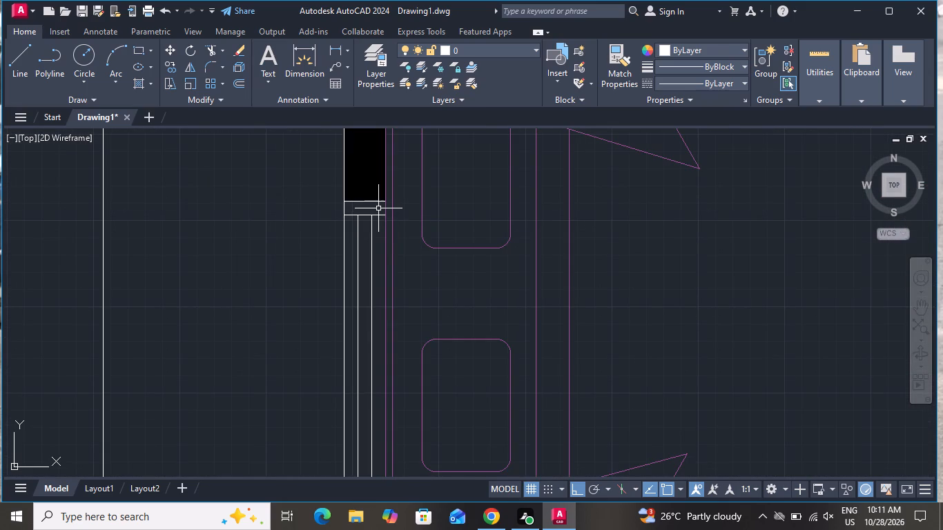
left_click(378, 210)
scroll(359, 322, "down", 3)
scroll(367, 386, "up", 4)
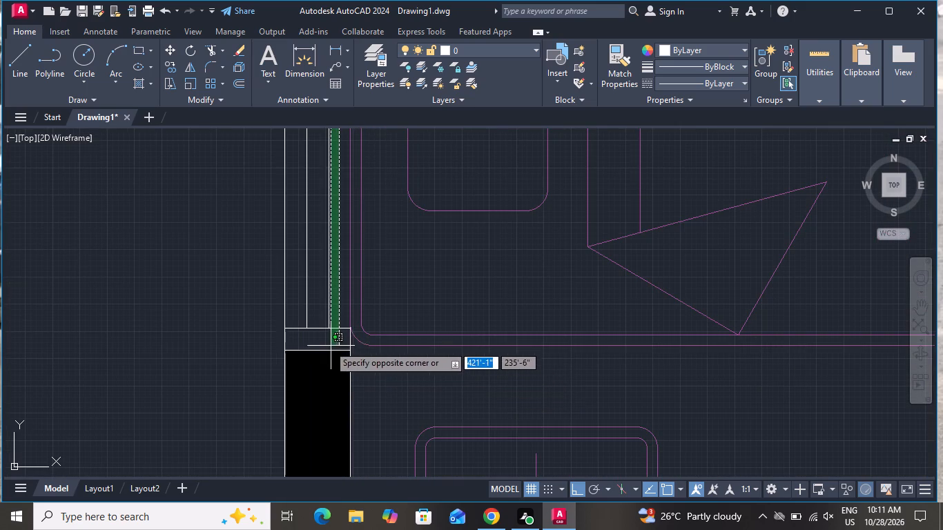
left_click(292, 333)
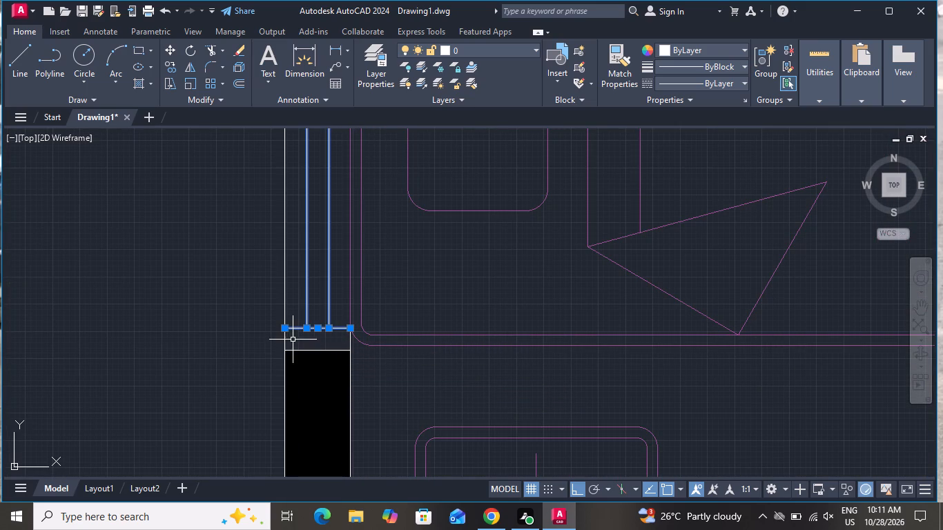
left_click(289, 350)
scroll(393, 362, "down", 4)
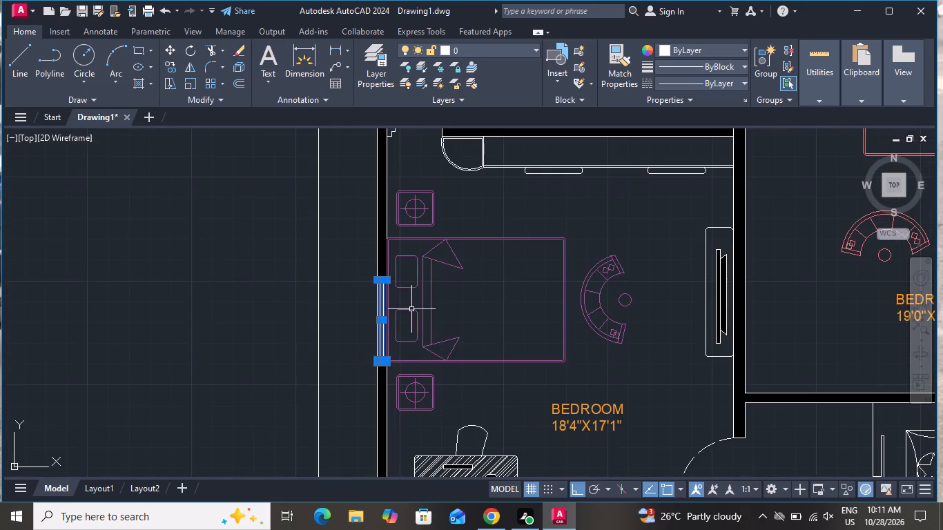
scroll(379, 265, "up", 4)
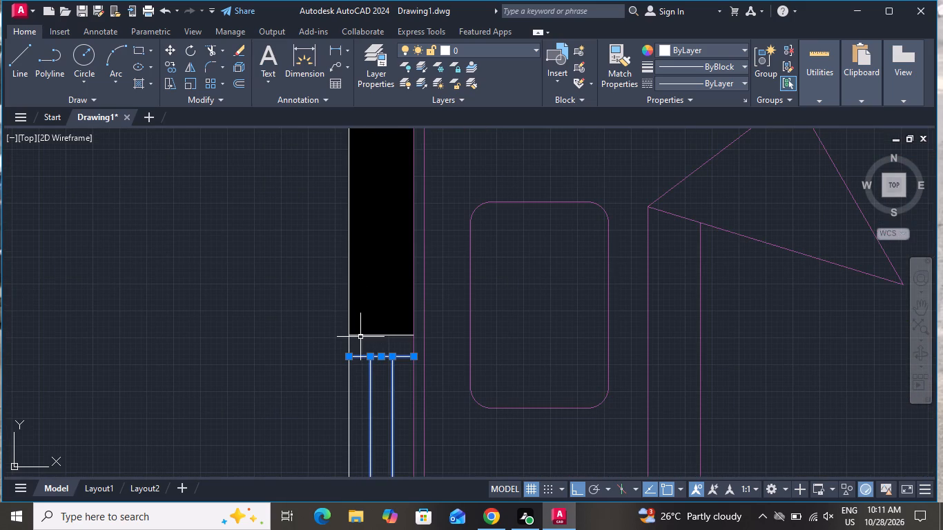
left_click(360, 336)
left_click(670, 49)
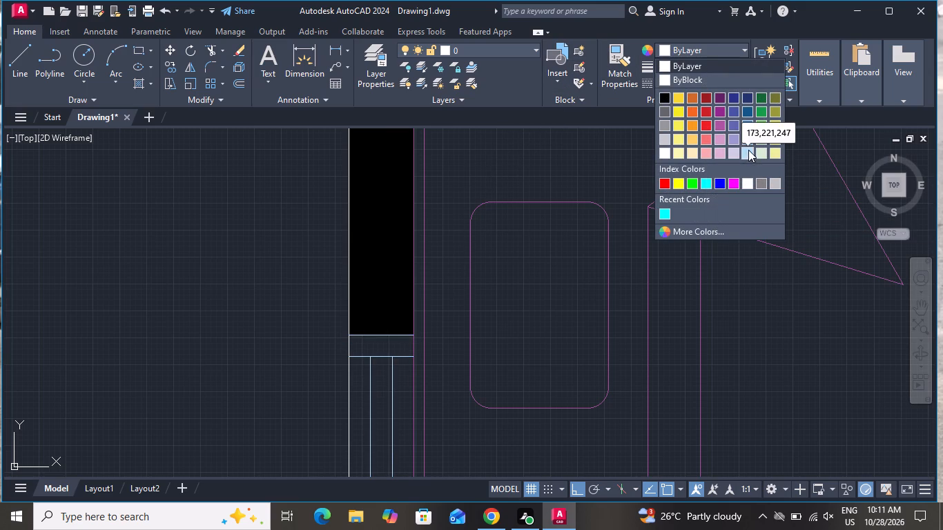
left_click(688, 120)
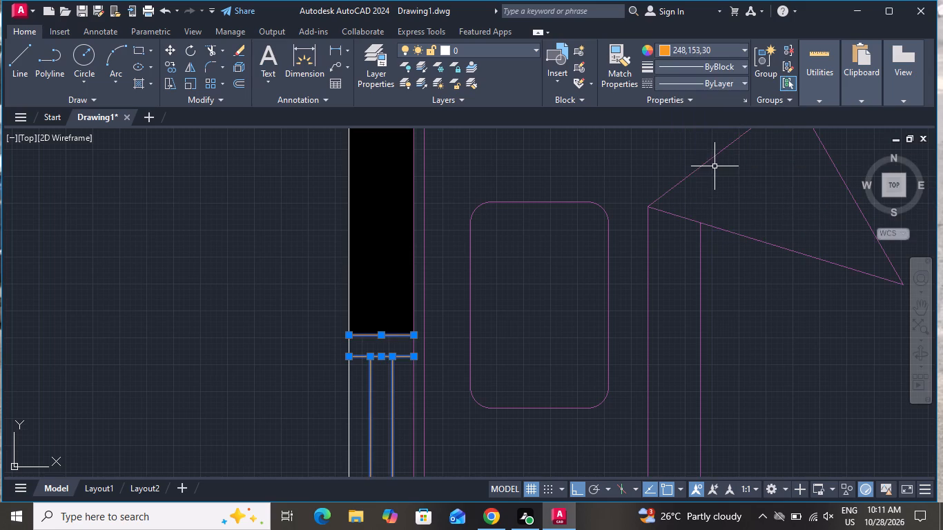
key("Escape")
Colour the window lines behind the upper-right bedroom's bed and behind the lower bedroom's bed orange 248,153,30.
scroll(701, 166, "down", 4)
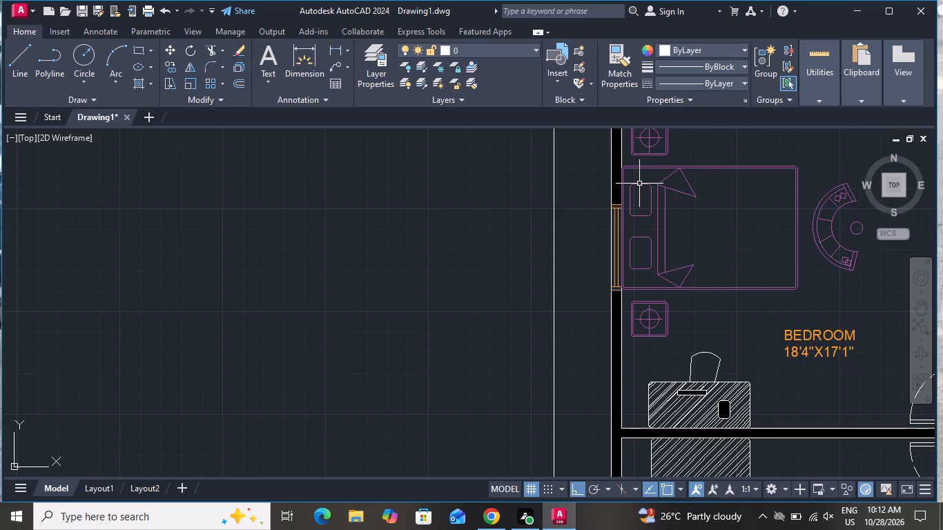
scroll(577, 187, "down", 3)
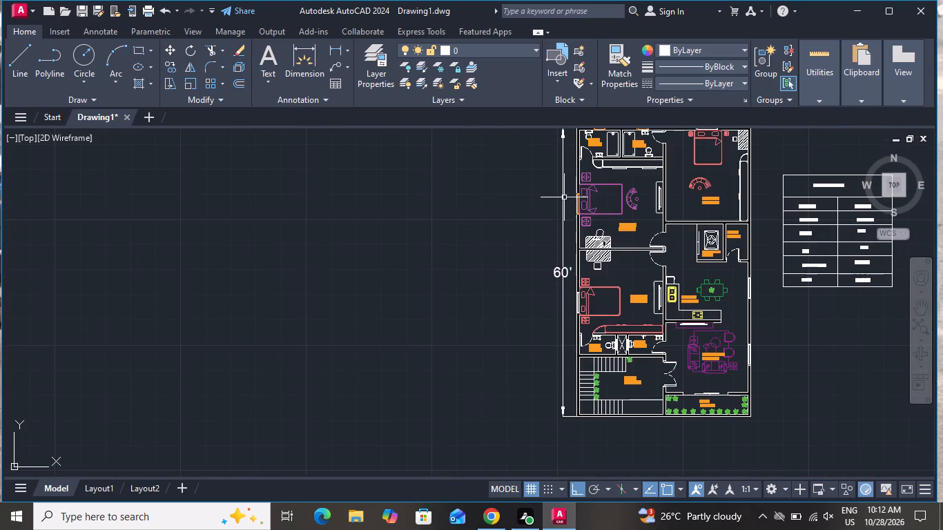
scroll(587, 226, "down", 1)
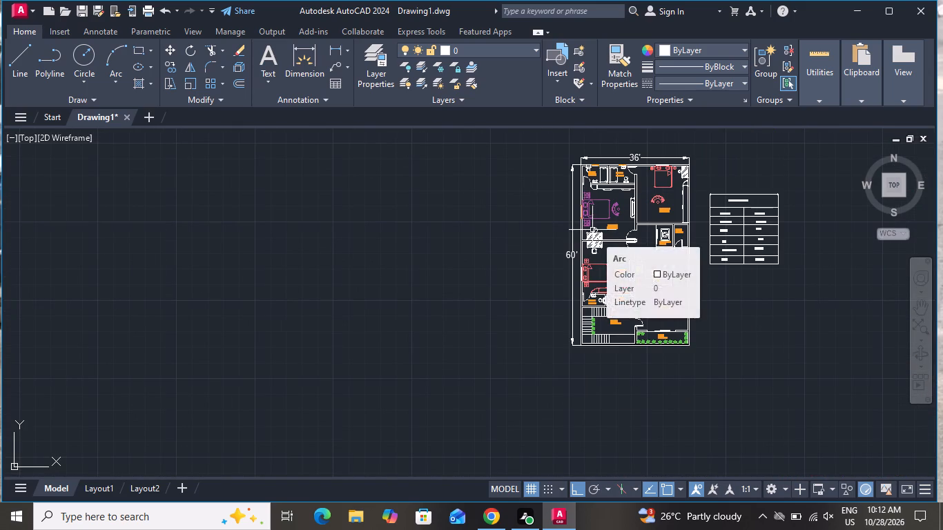
scroll(681, 150, "up", 3)
scroll(614, 218, "up", 4)
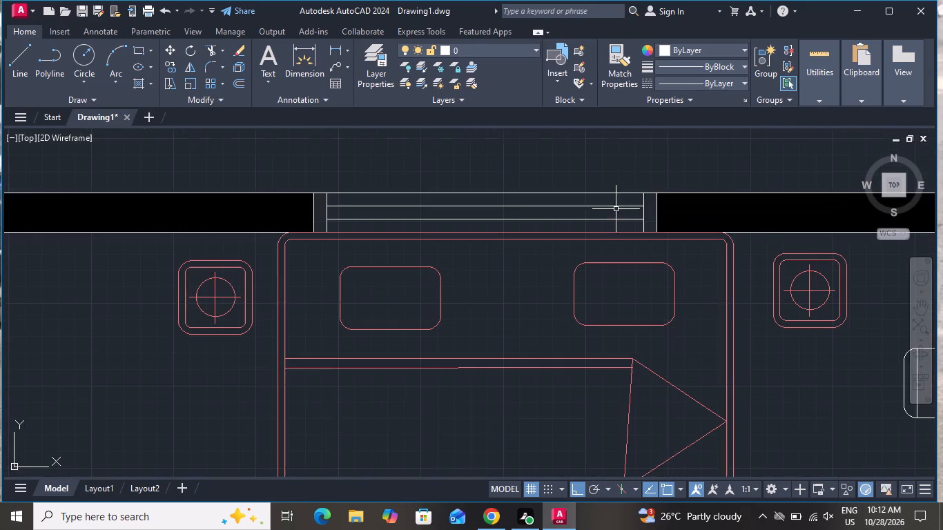
left_click(650, 206)
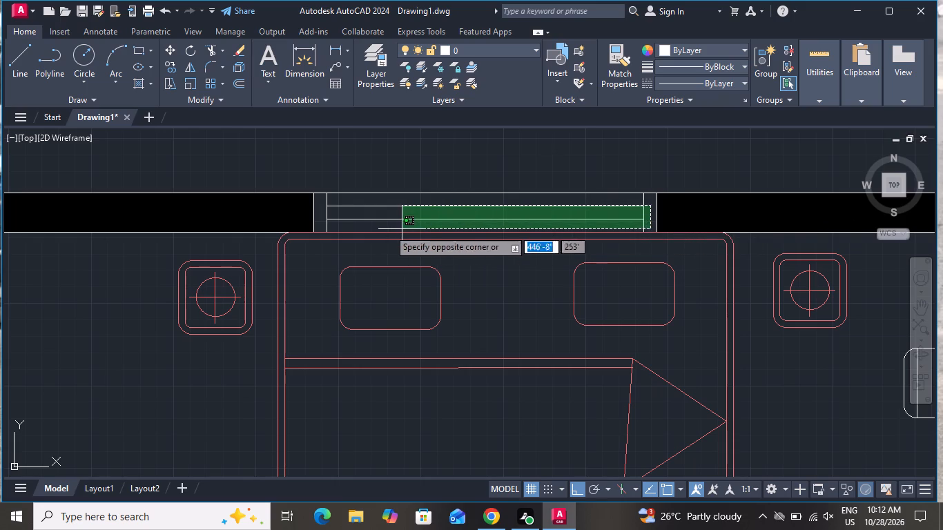
left_click(321, 226)
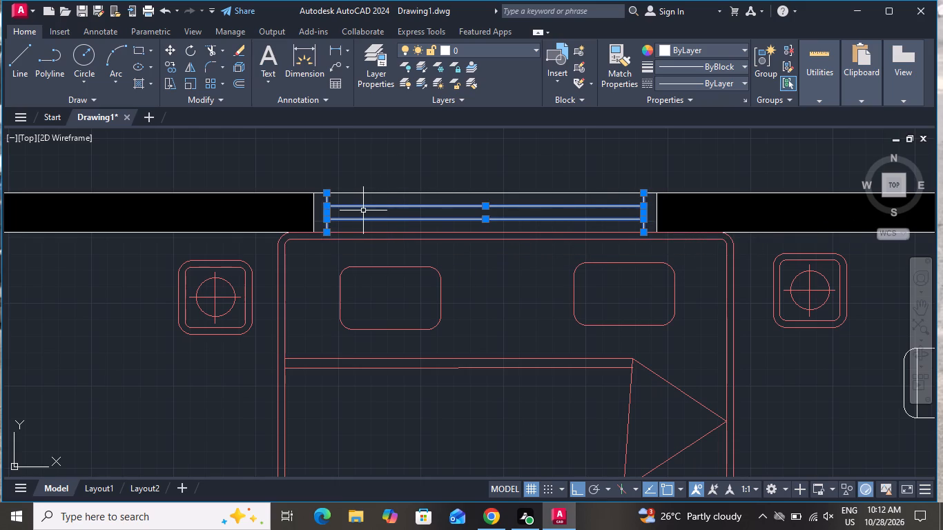
scroll(363, 210, "up", 3)
left_click(157, 213)
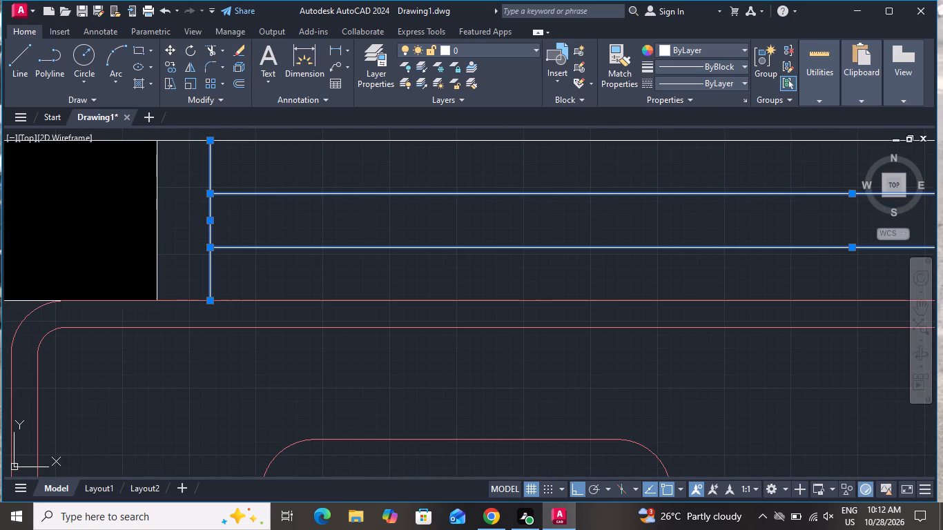
scroll(311, 184, "down", 2)
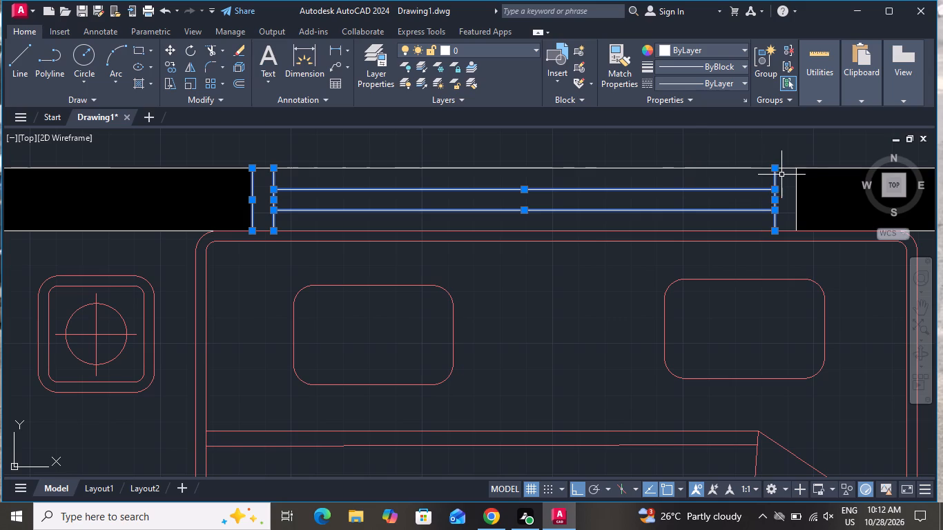
left_click(795, 179)
scroll(676, 181, "down", 2)
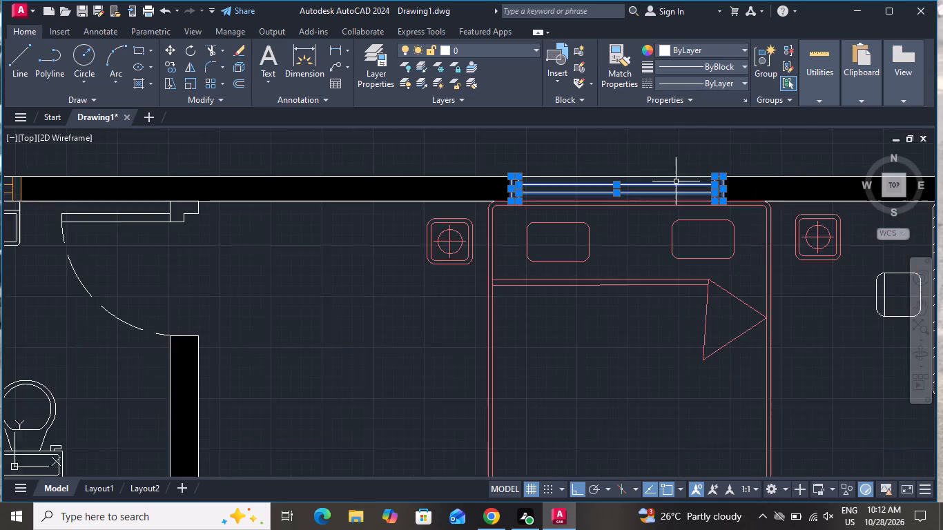
scroll(676, 181, "down", 5)
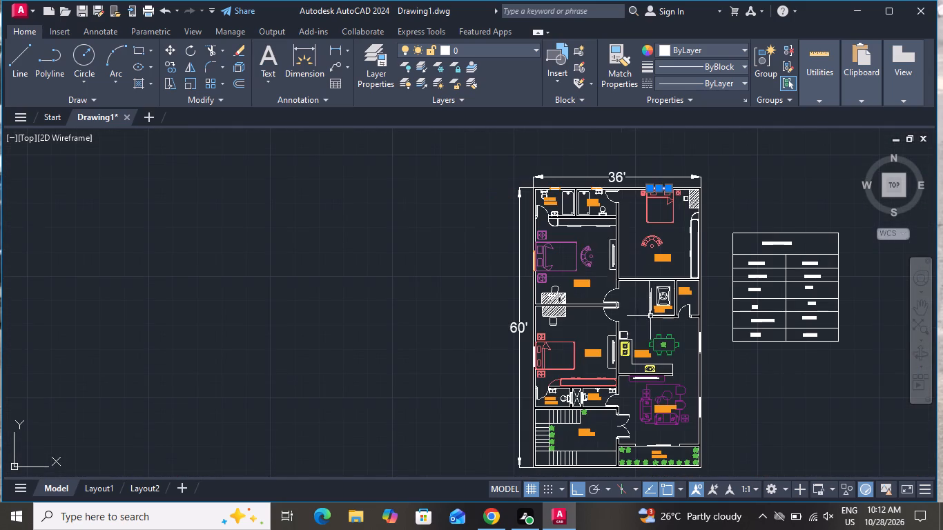
scroll(611, 368, "down", 2)
scroll(568, 413, "up", 1)
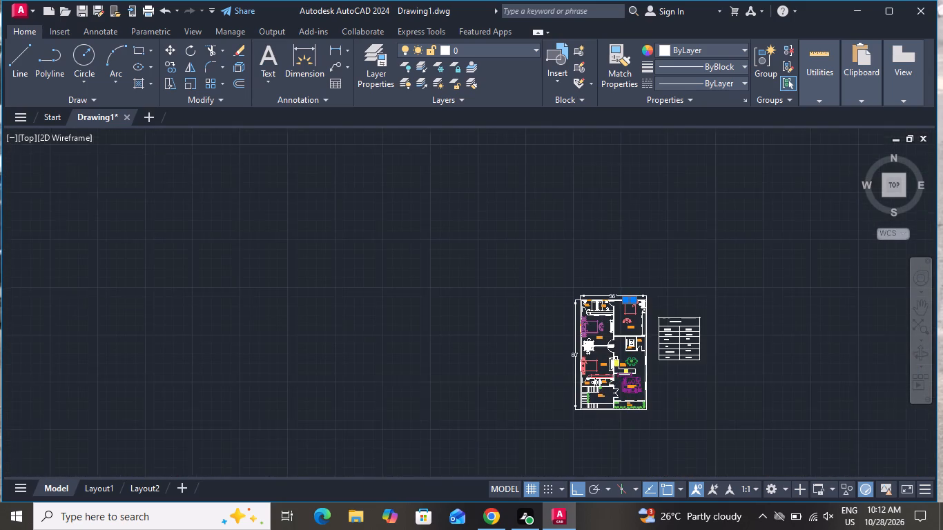
scroll(567, 415, "up", 2)
scroll(630, 210, "up", 2)
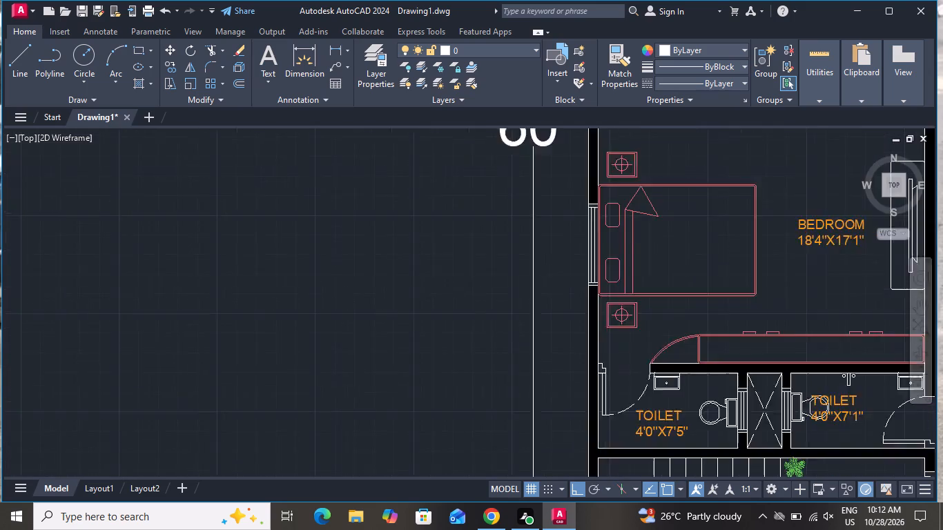
scroll(630, 210, "up", 2)
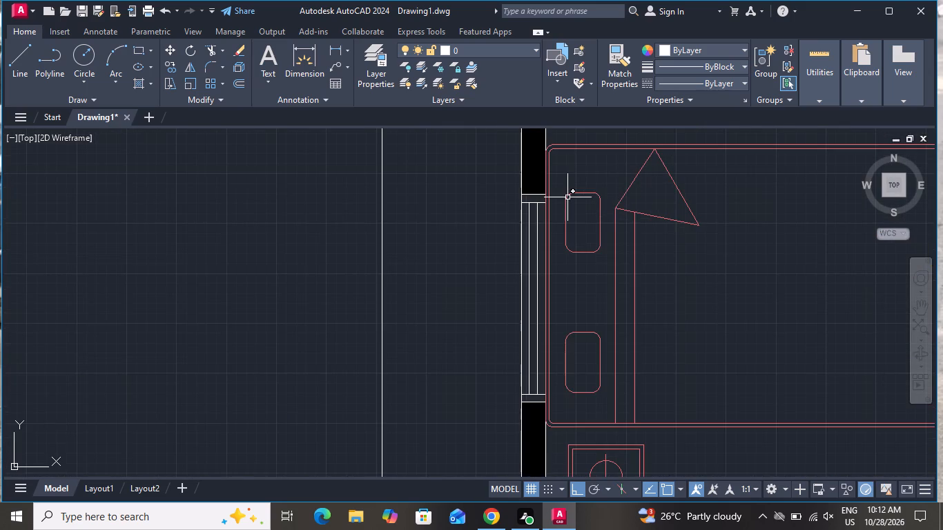
scroll(561, 204, "up", 2)
left_click(505, 189)
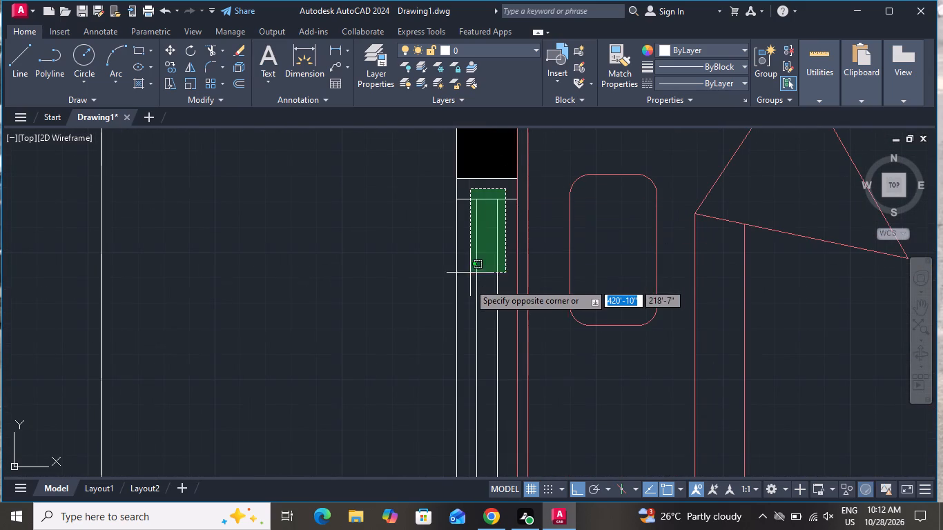
scroll(469, 287, "down", 3)
scroll(464, 389, "up", 3)
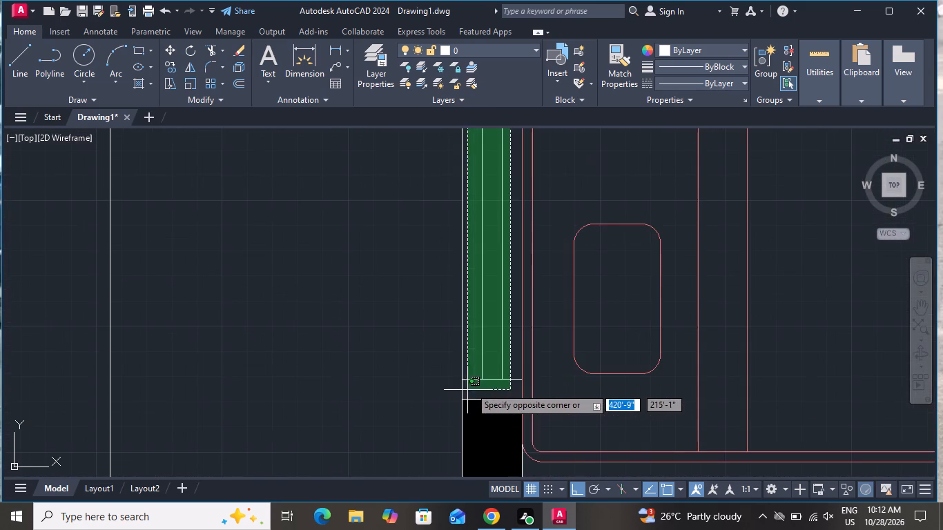
left_click(476, 391)
left_click(471, 400)
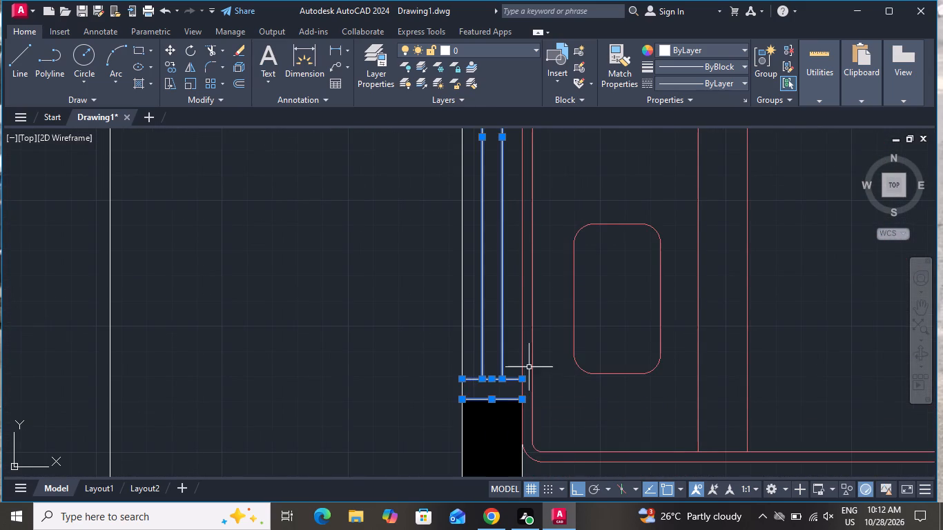
scroll(536, 360, "down", 2)
scroll(525, 155, "up", 2)
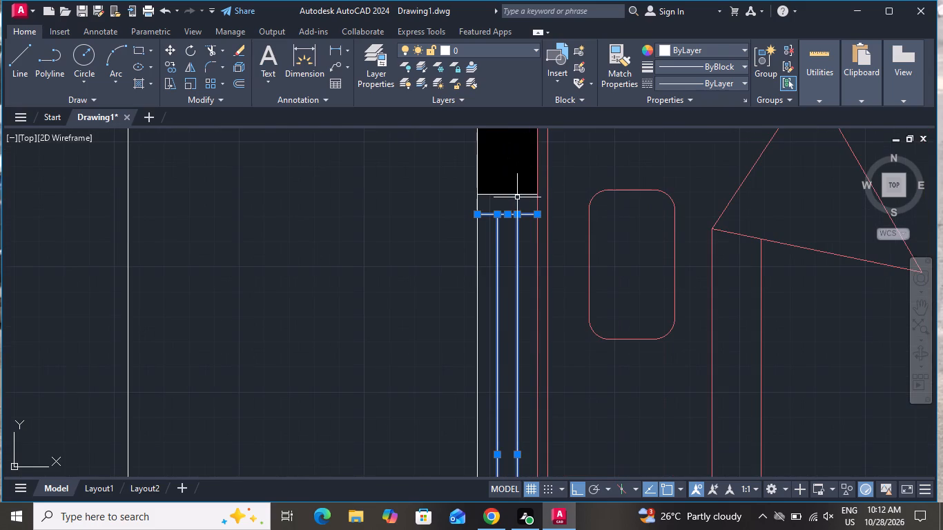
left_click(517, 195)
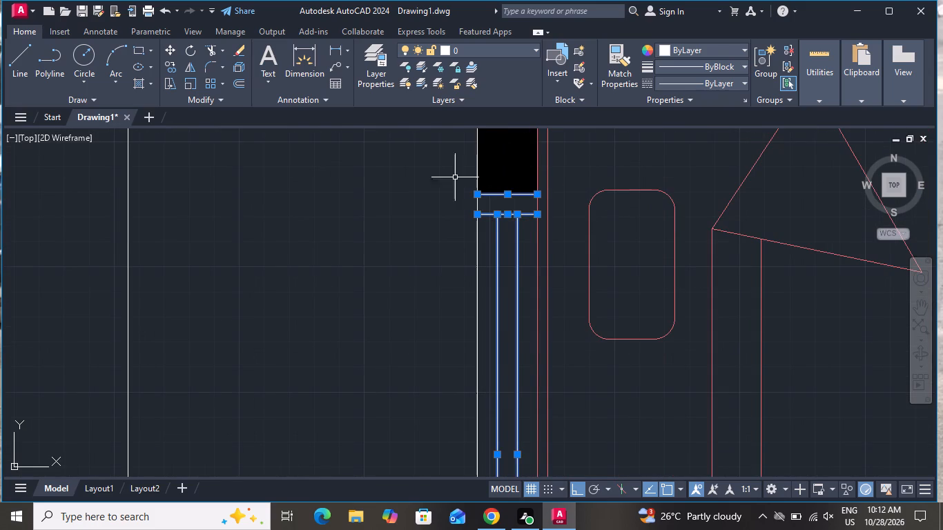
scroll(367, 125, "down", 3)
scroll(550, 324, "down", 4)
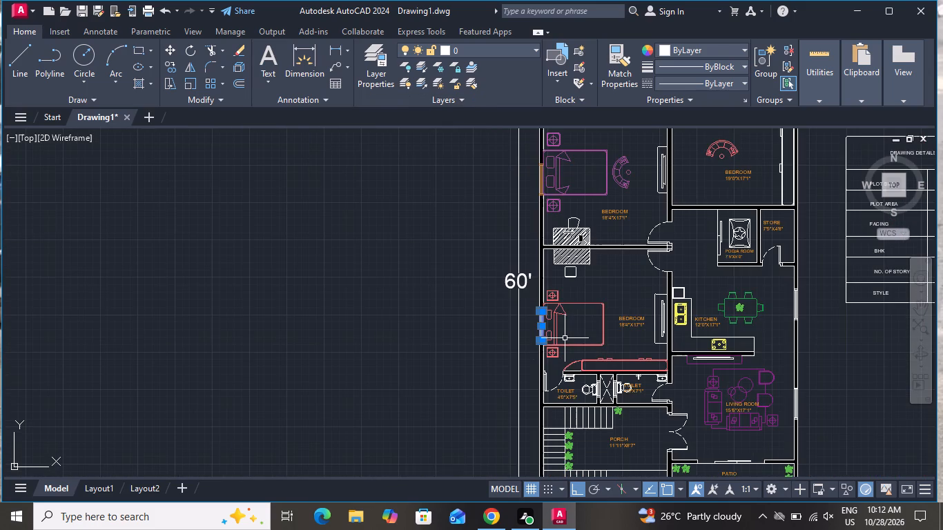
scroll(565, 338, "down", 1)
left_click(728, 50)
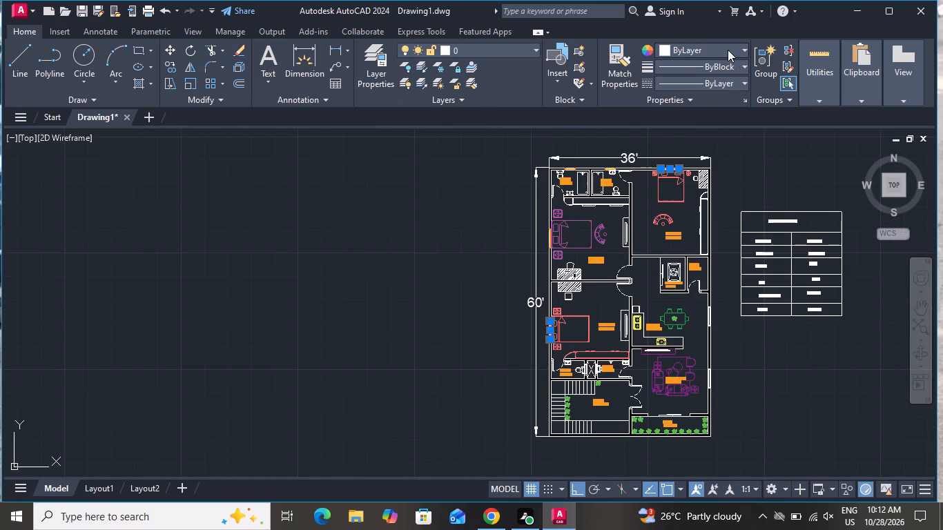
scroll(532, 180, "up", 3)
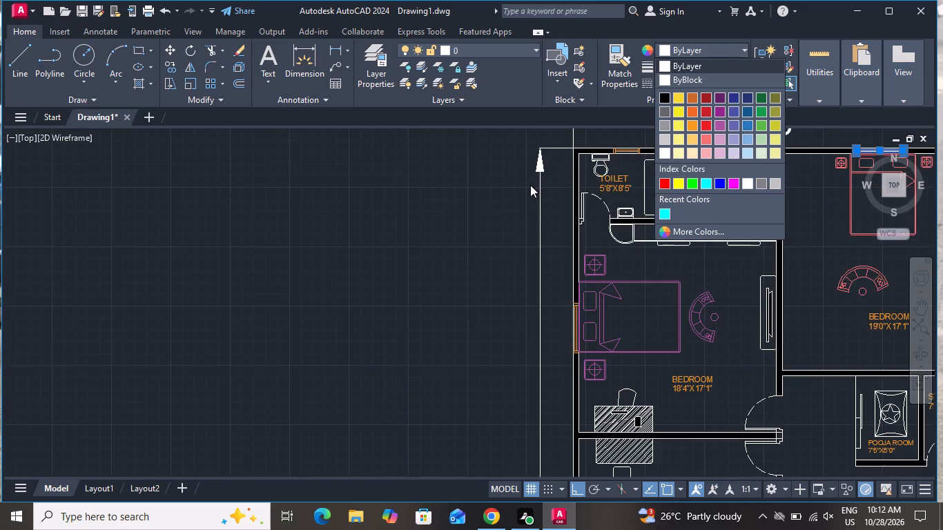
left_click(688, 123)
key("Escape")
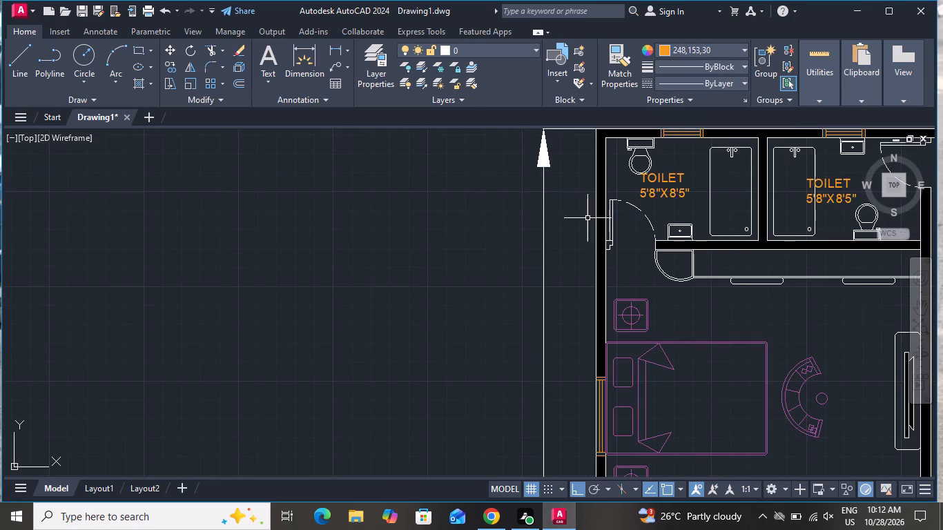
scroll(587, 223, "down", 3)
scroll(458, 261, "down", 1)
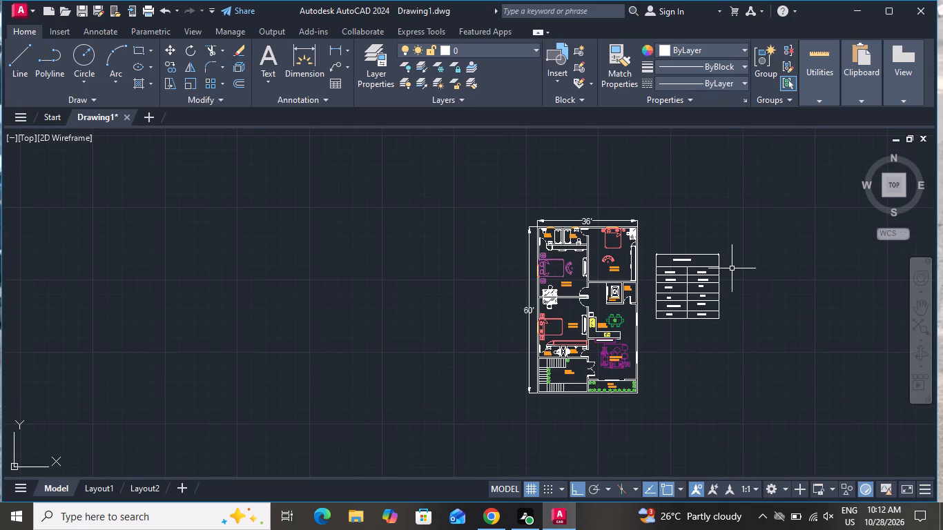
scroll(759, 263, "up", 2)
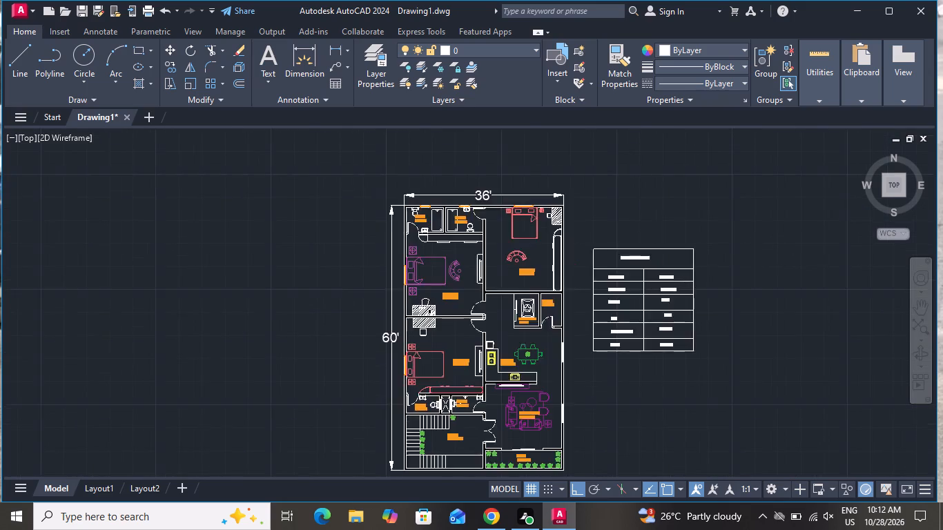
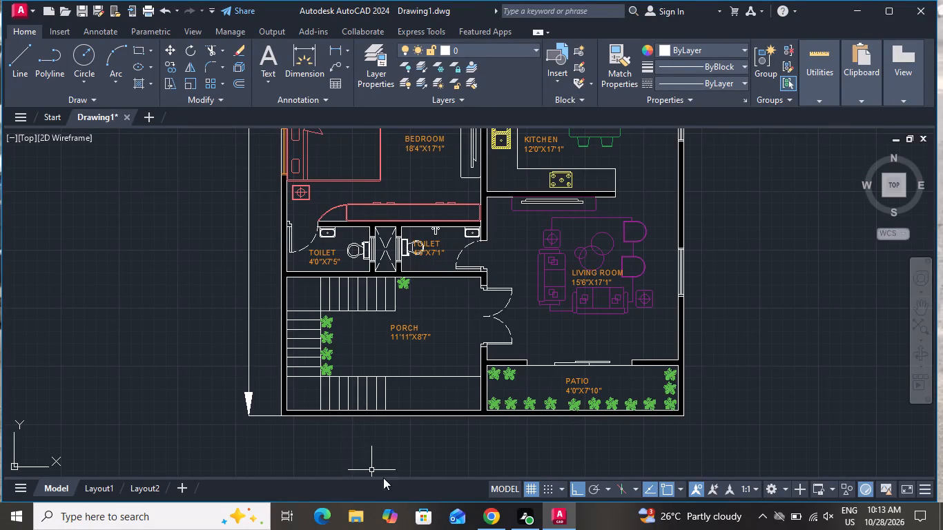
Draw a vertical line across the thickness of the porch's bottom wall, just past the last step of the lower stairs.
scroll(431, 426, "up", 3)
left_click(409, 379)
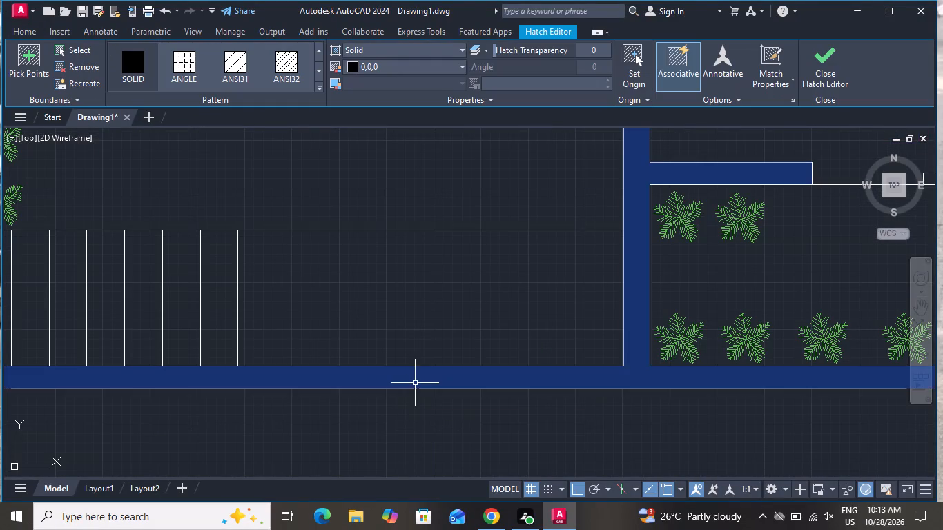
key("Escape")
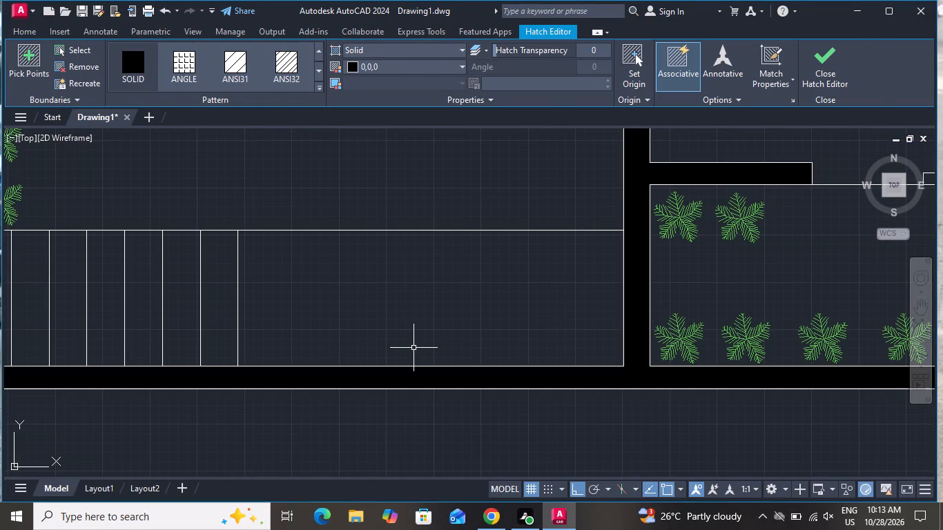
left_click(18, 59)
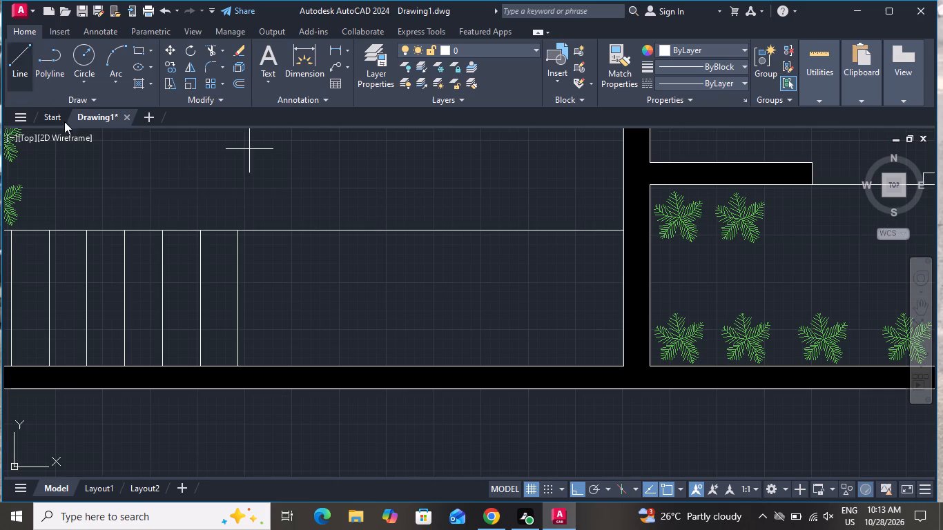
scroll(277, 399, "up", 2)
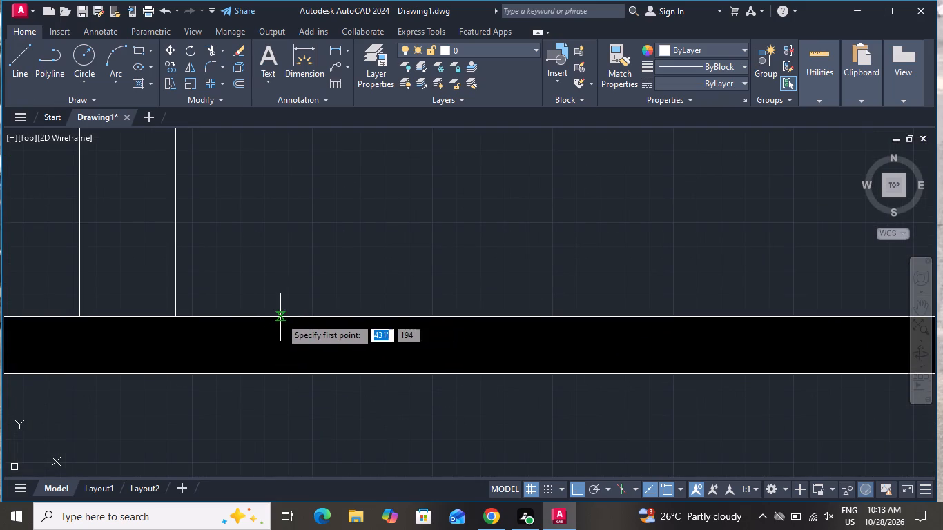
left_click(275, 317)
left_click(273, 371)
right_click(274, 371)
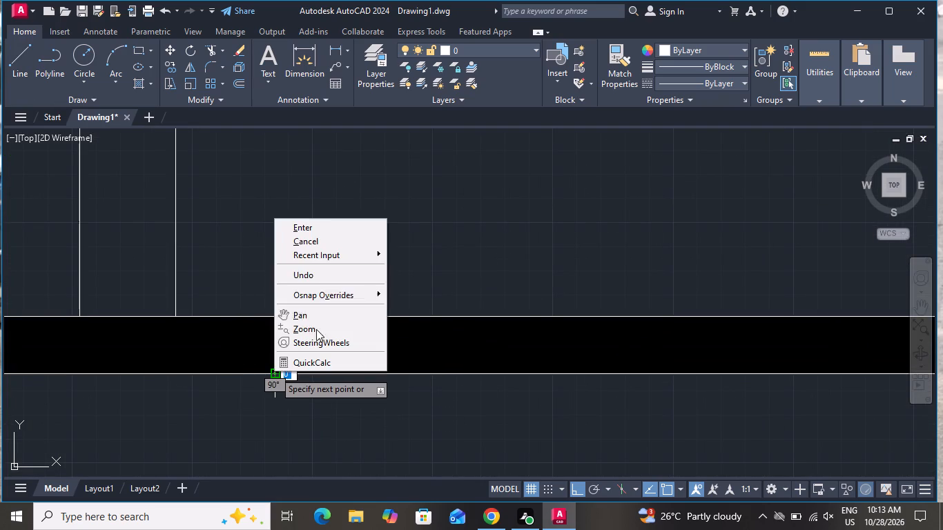
left_click(329, 235)
Draw a 6" vertical line across the bottom wall, down from the corner where the porch meets the patio's dividing wall.
left_click(10, 42)
left_click(14, 59)
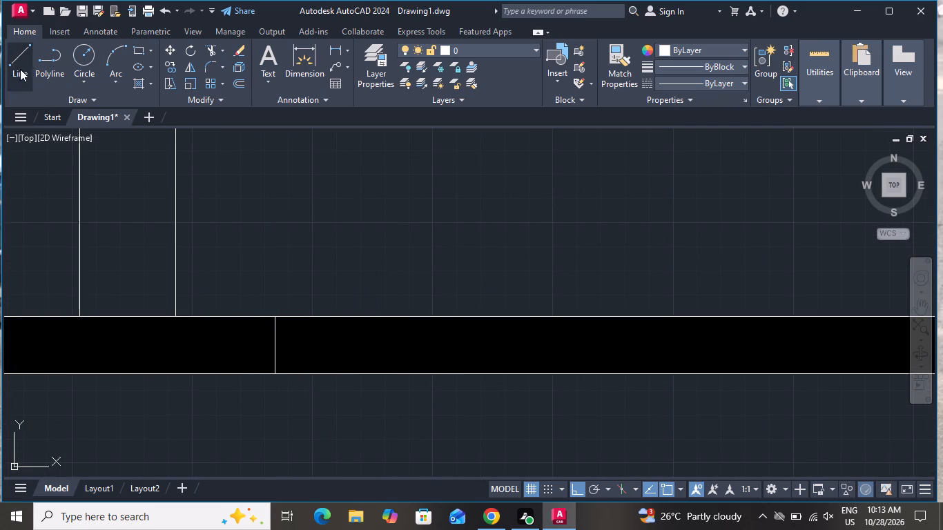
scroll(439, 417, "down", 1)
scroll(573, 441, "down", 1)
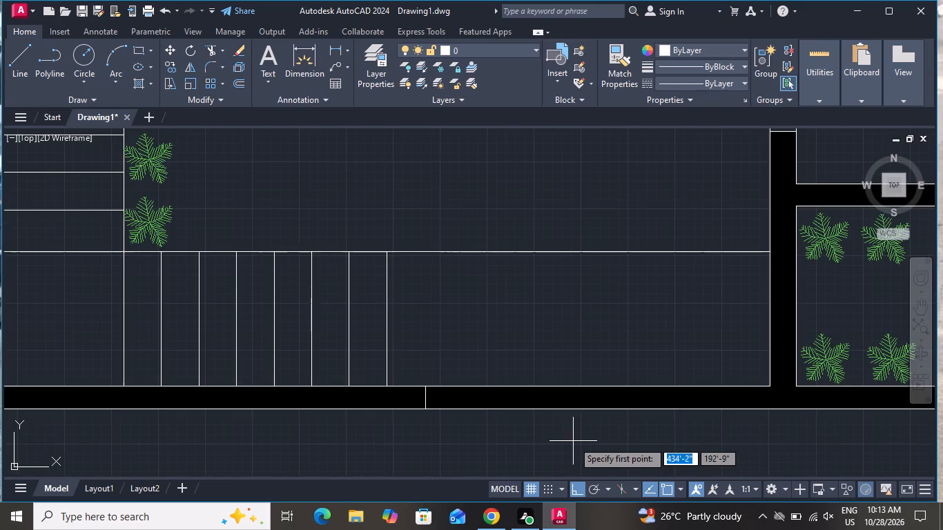
scroll(800, 370, "up", 2)
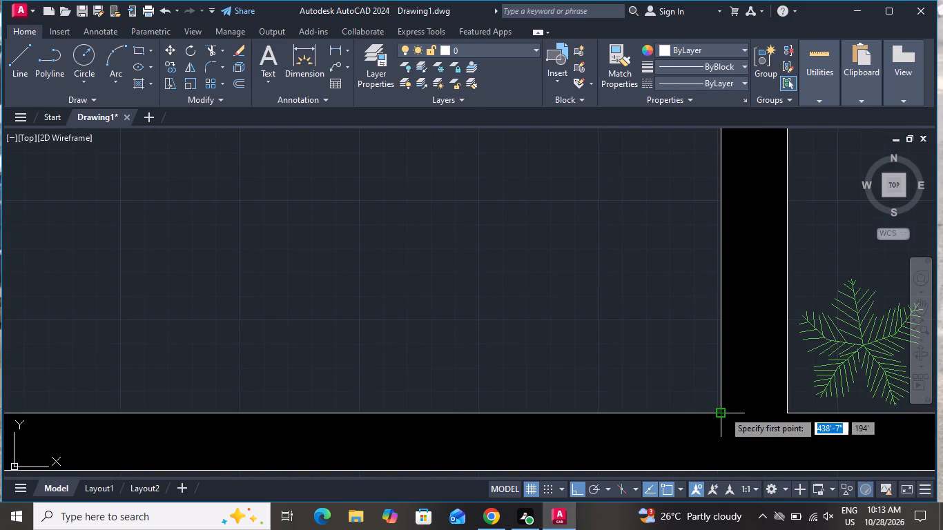
left_click(723, 411)
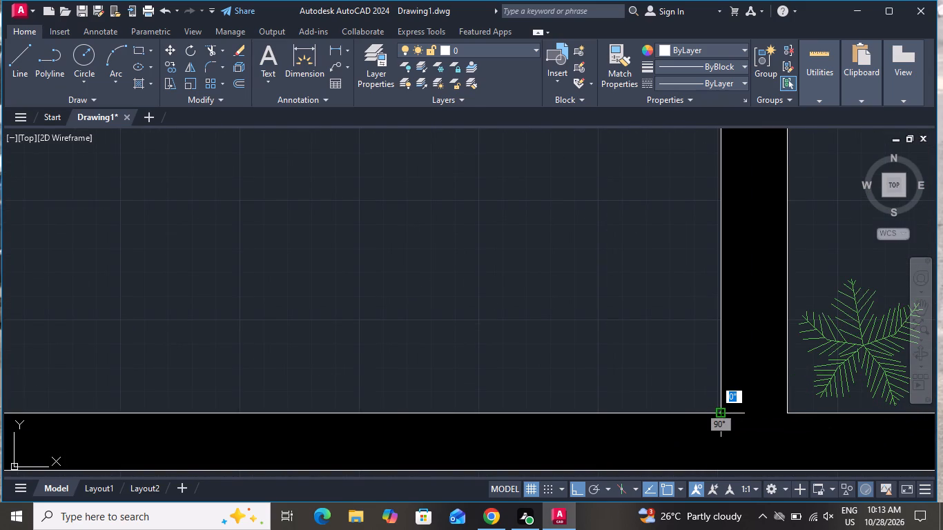
scroll(729, 391, "down", 3)
scroll(735, 419, "up", 3)
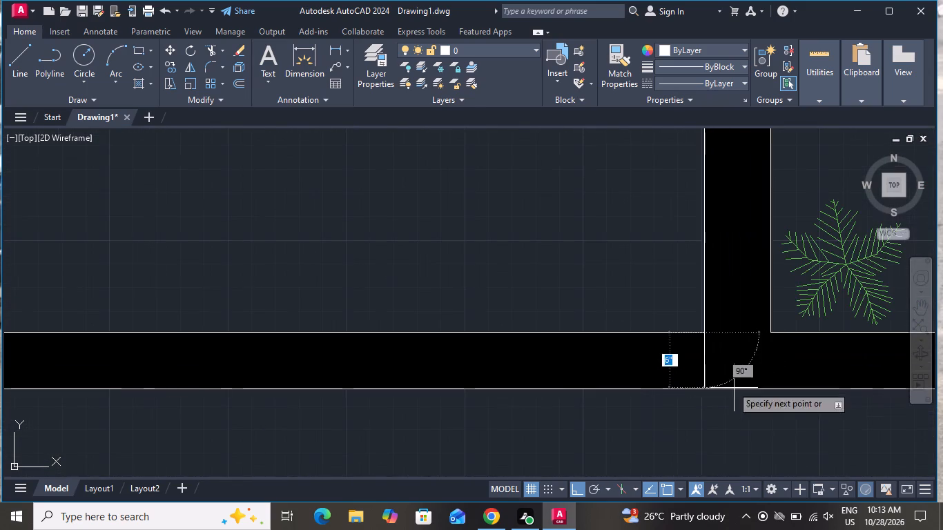
left_click(703, 392)
right_click(703, 392)
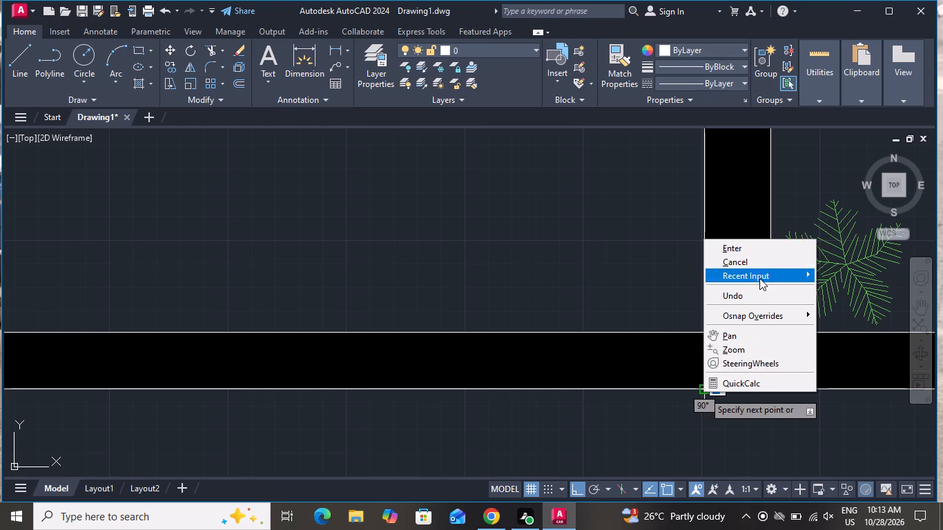
left_click(759, 260)
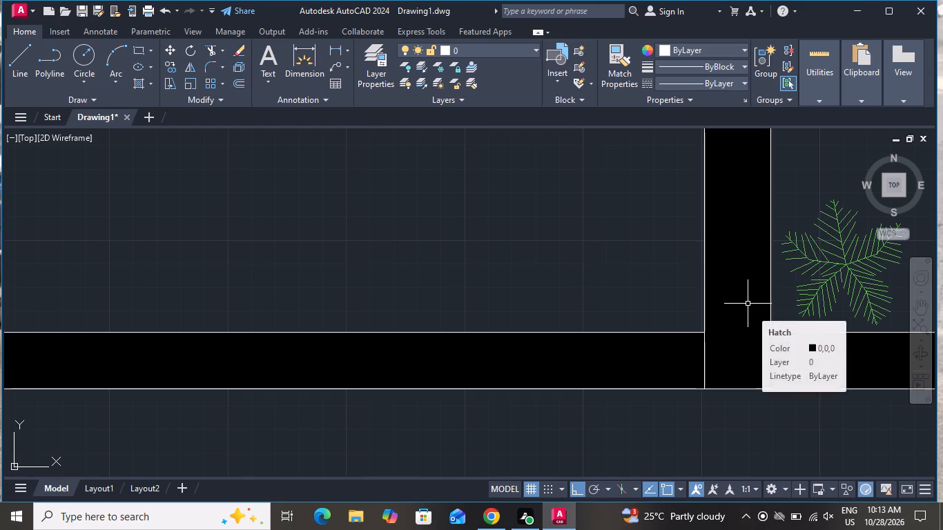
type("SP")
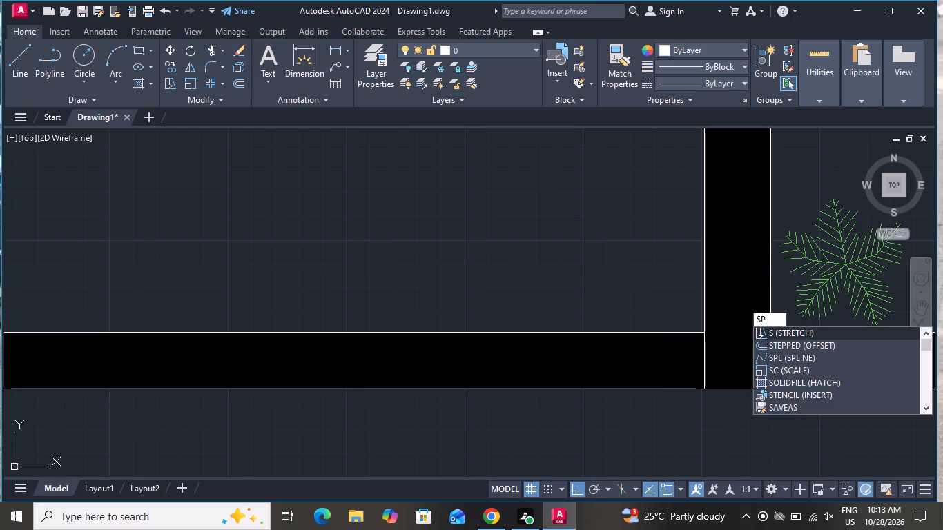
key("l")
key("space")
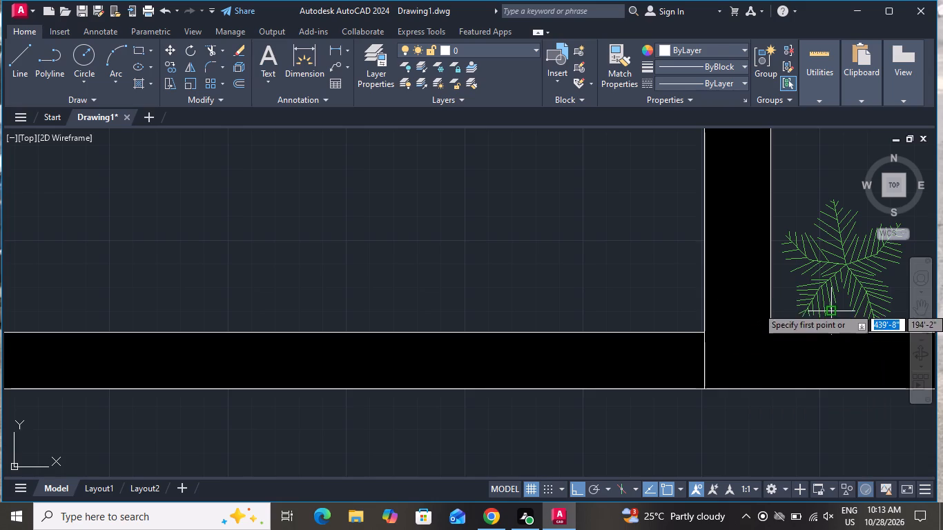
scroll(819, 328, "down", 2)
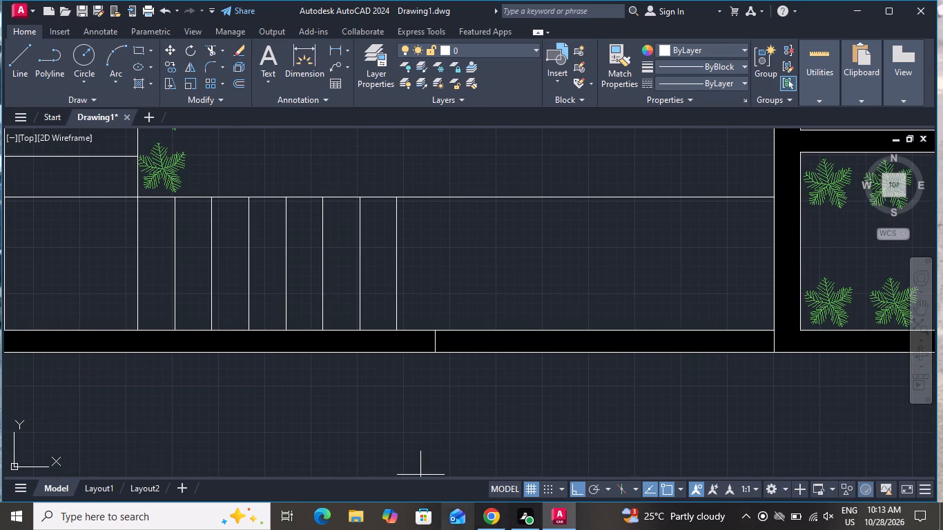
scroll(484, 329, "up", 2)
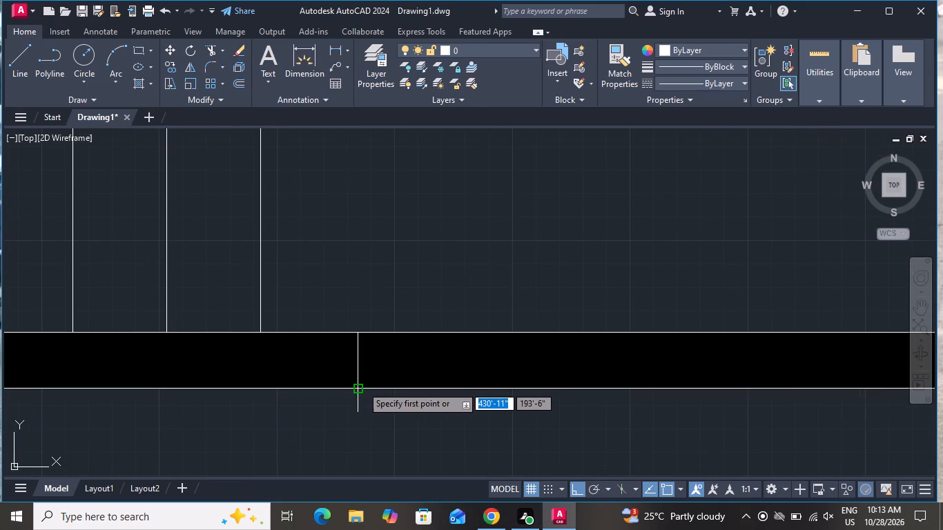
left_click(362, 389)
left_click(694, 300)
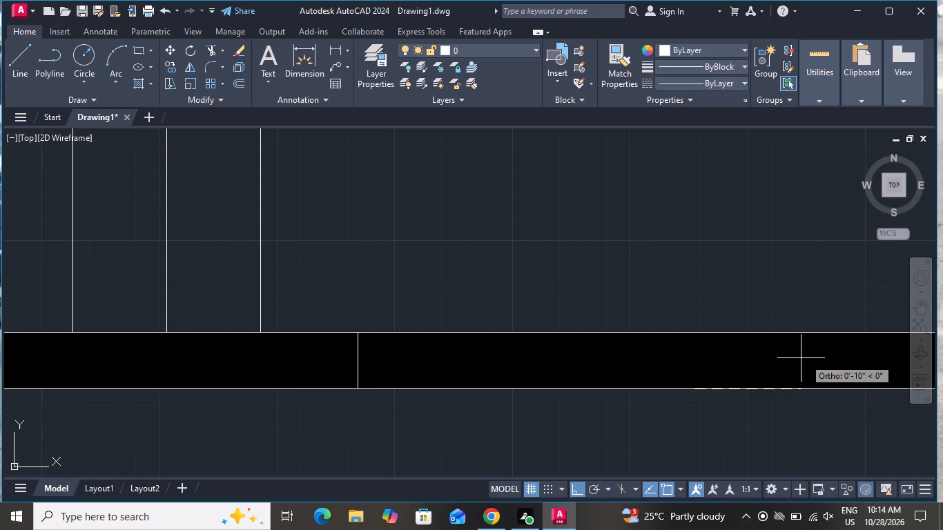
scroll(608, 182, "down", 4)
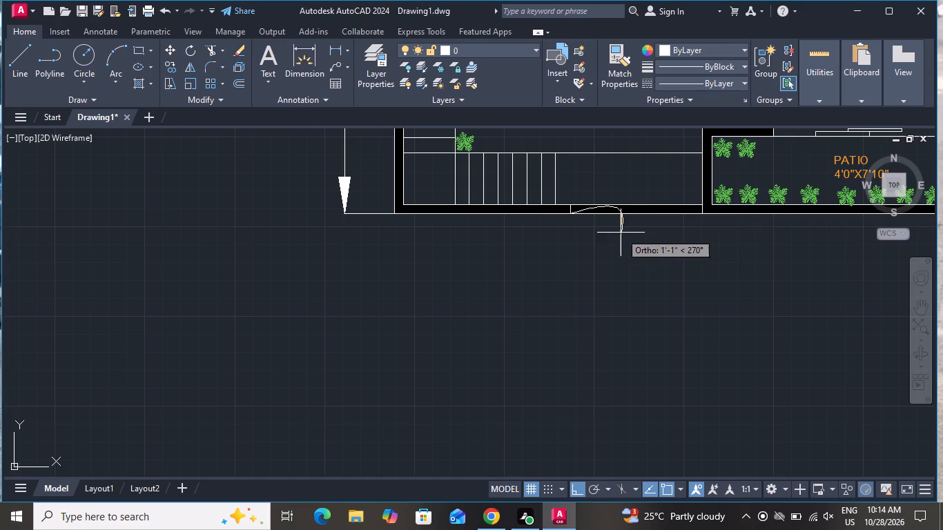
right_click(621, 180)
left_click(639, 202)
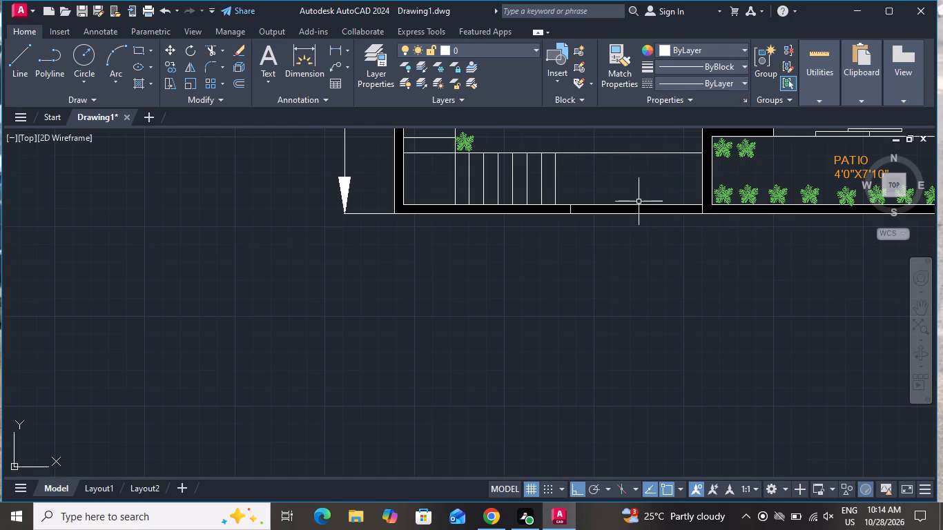
Trim the wall lines and black fill between the two new cross lines to open the porch's bottom wall.
left_click(215, 52)
left_click(648, 181)
left_click(643, 261)
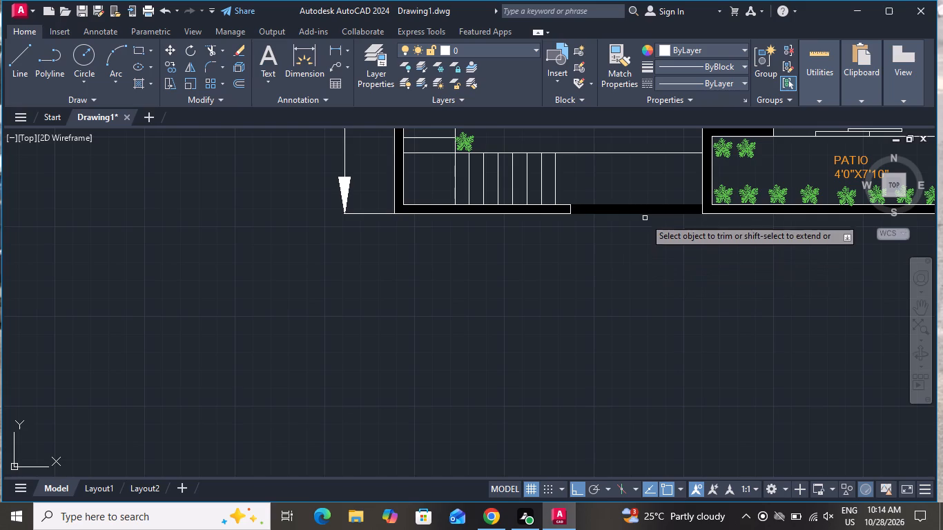
left_click(647, 211)
left_click(650, 202)
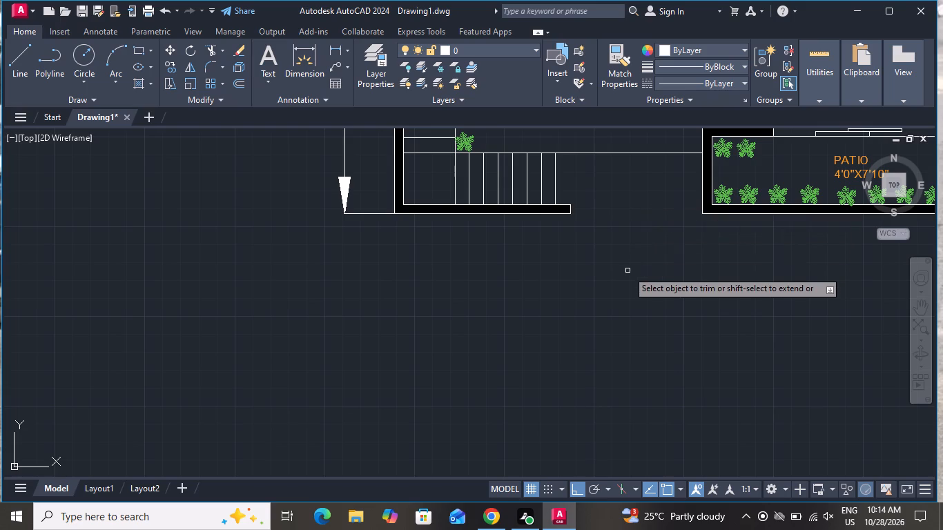
scroll(628, 274, "down", 2)
right_click(614, 291)
left_click(654, 322)
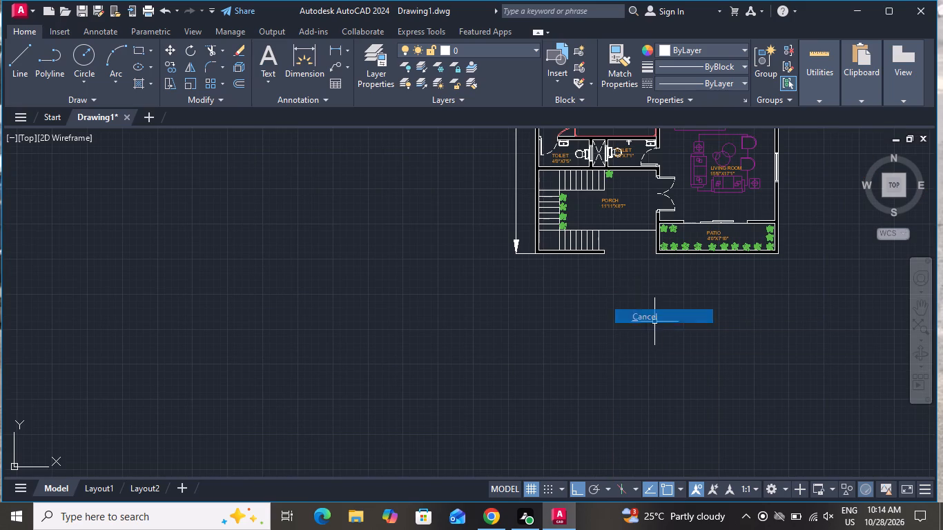
Trim the horizontal line across the porch between the lower stairs and the patio's dividing wall.
scroll(665, 239, "up", 2)
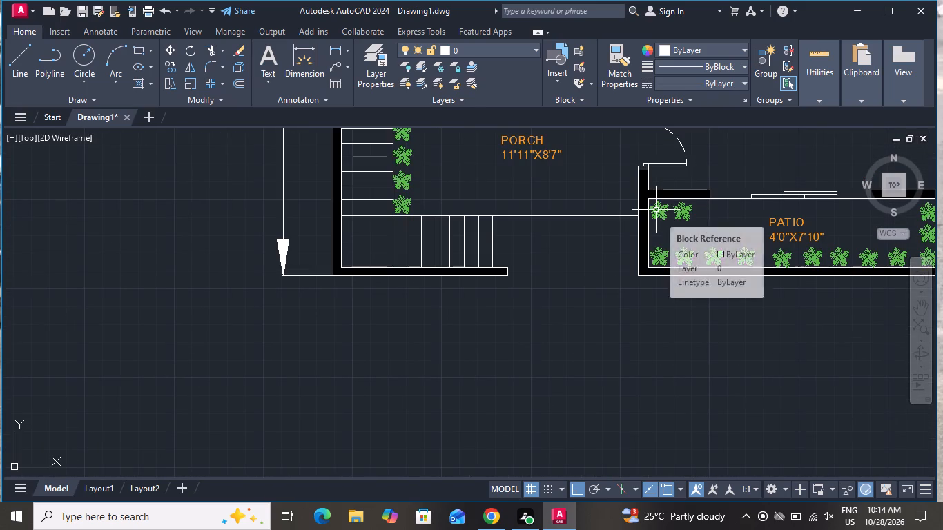
left_click(206, 49)
left_click(555, 204)
left_click(555, 233)
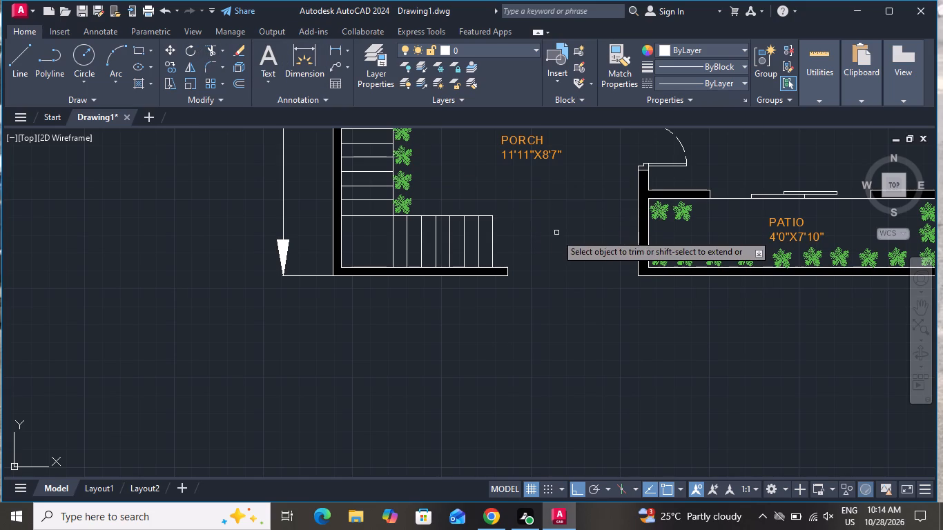
right_click(556, 234)
left_click(568, 256)
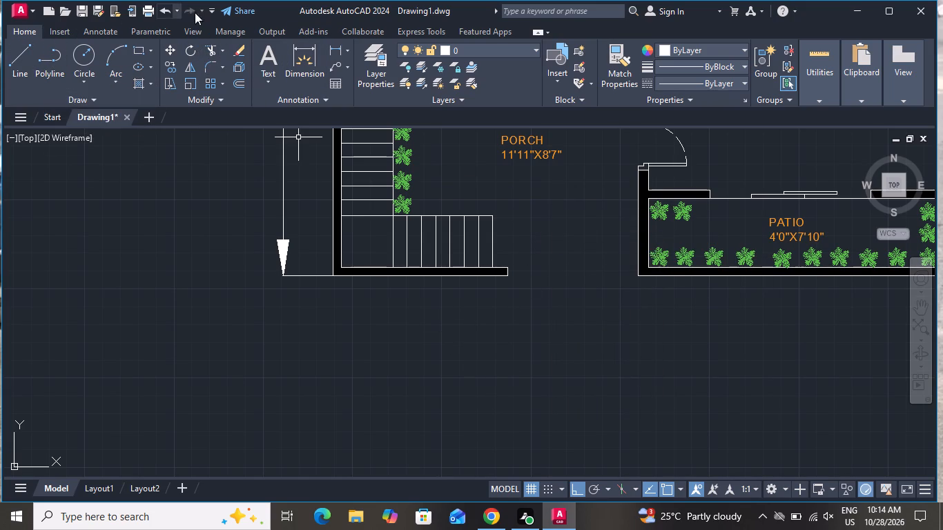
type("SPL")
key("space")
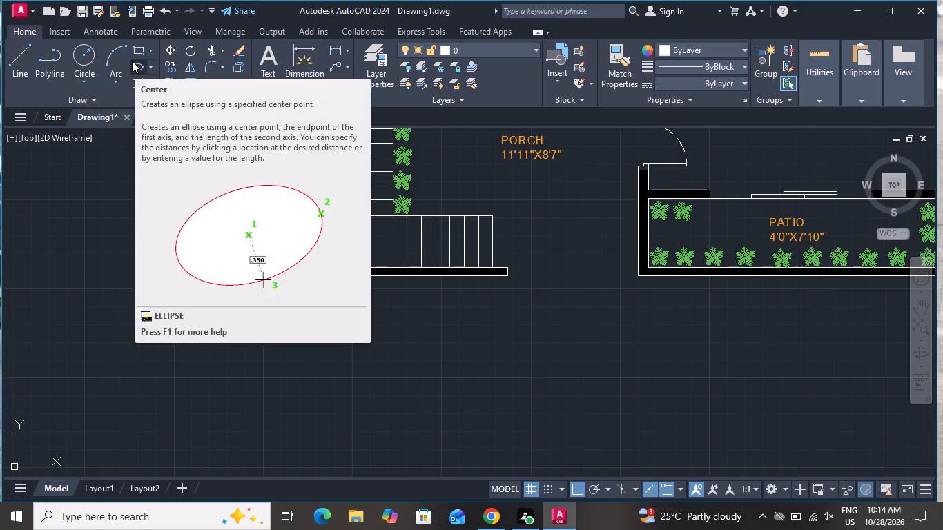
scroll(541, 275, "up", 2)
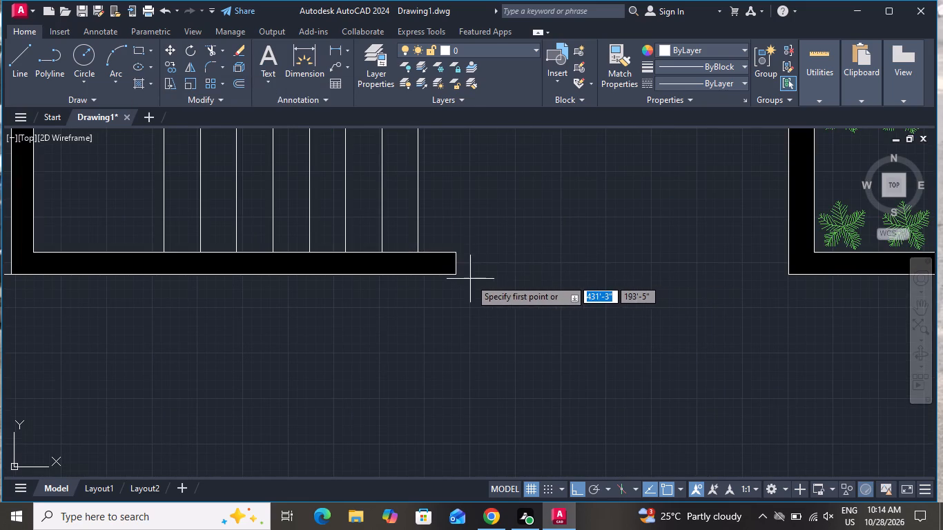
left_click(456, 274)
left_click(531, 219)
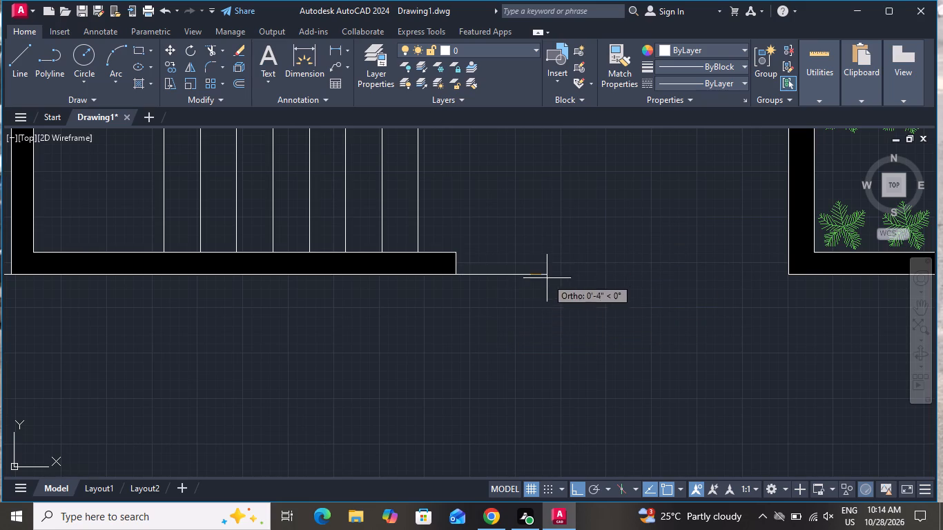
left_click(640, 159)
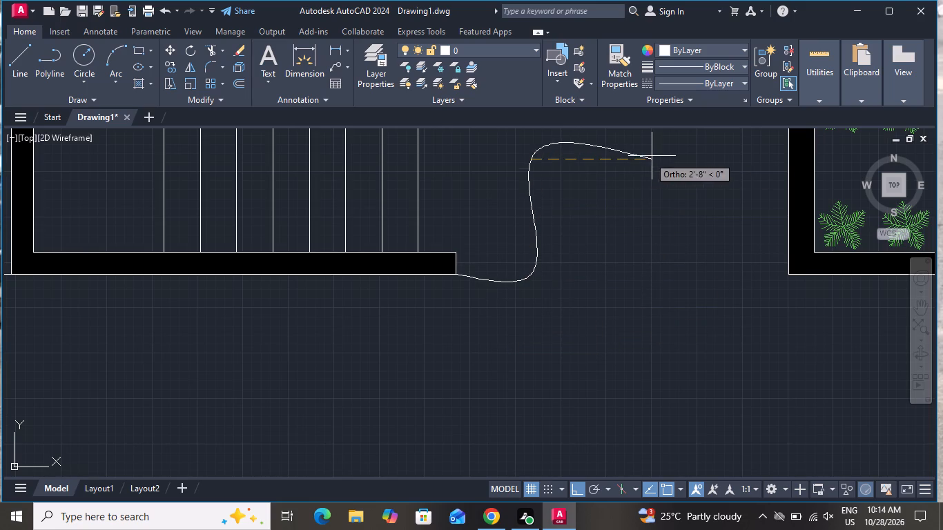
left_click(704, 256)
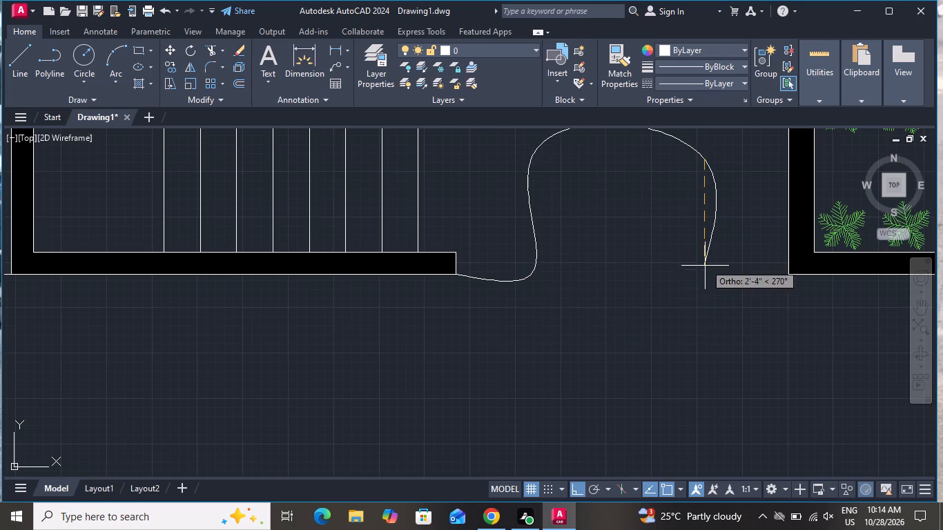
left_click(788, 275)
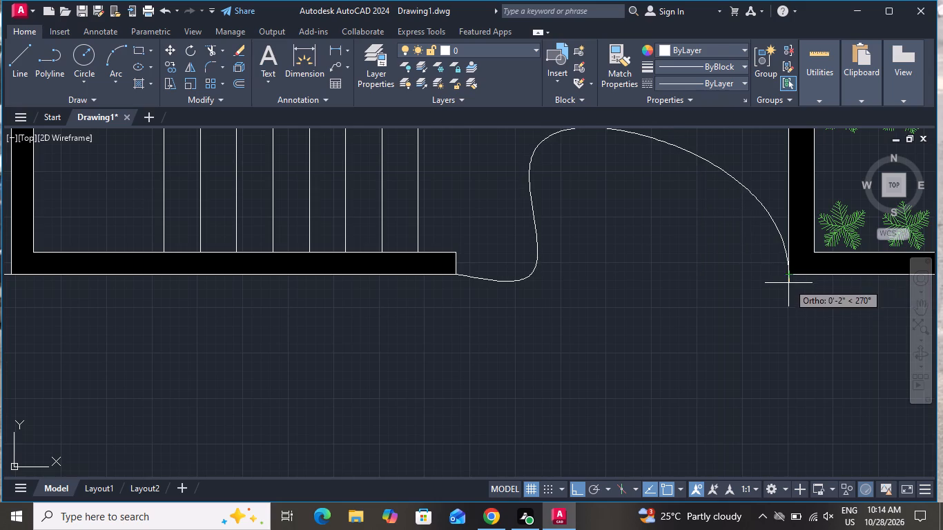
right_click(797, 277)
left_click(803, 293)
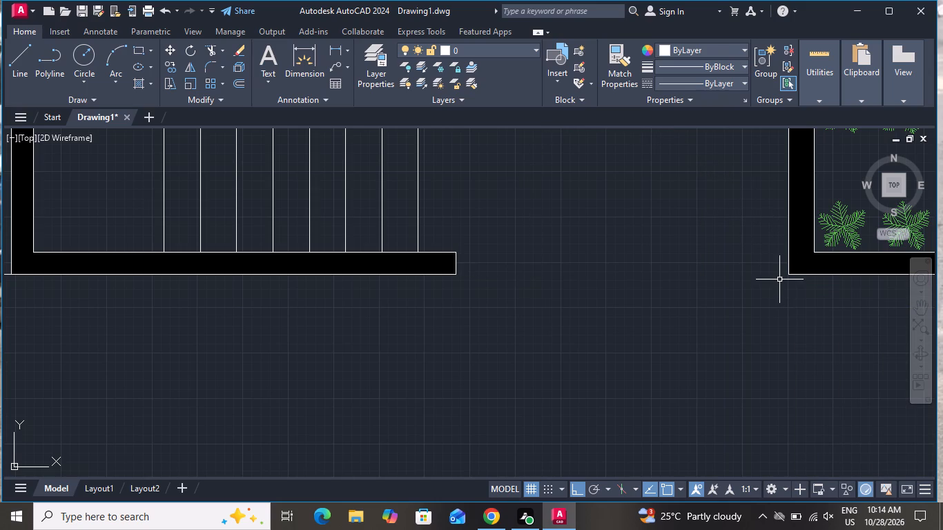
Draw a spline with a rounded hump across the porch's bottom wall opening, between the outer corners of the two wall ends.
type("SPL")
key("space")
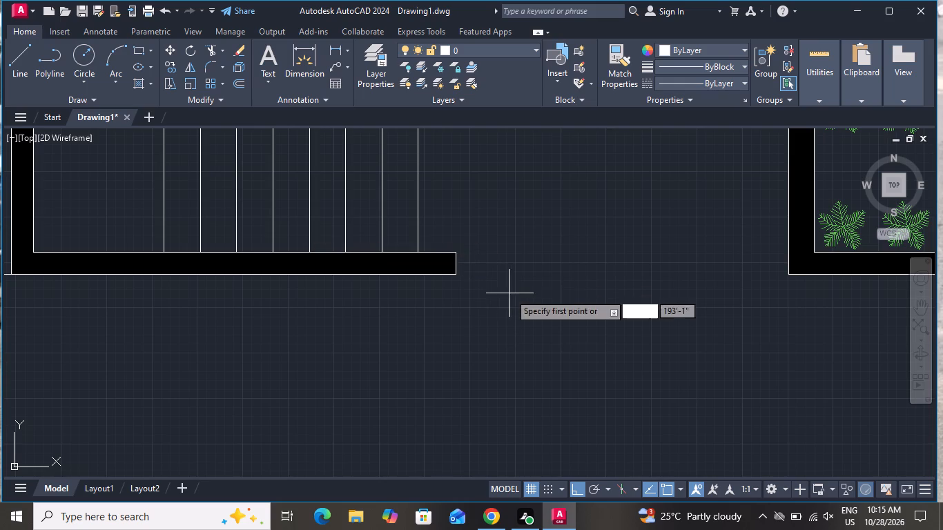
left_click(457, 278)
left_click(545, 219)
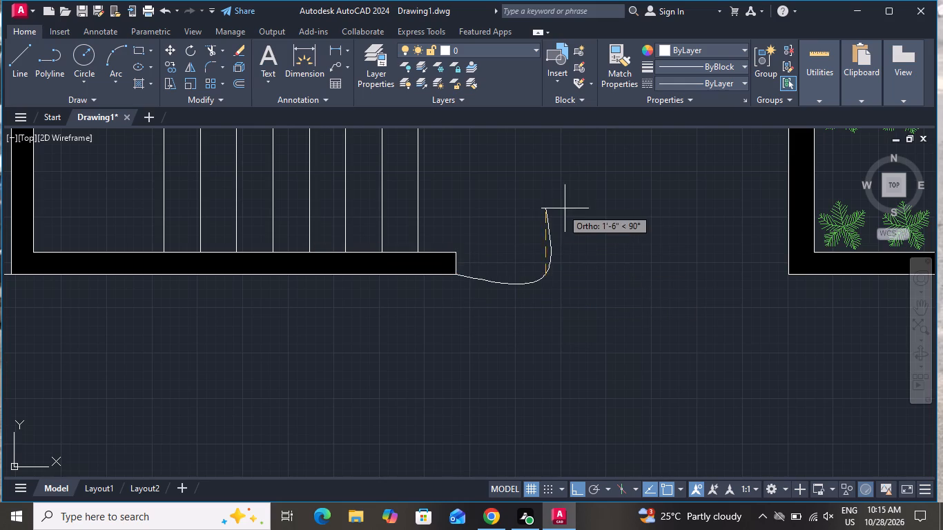
left_click(605, 215)
left_click(647, 255)
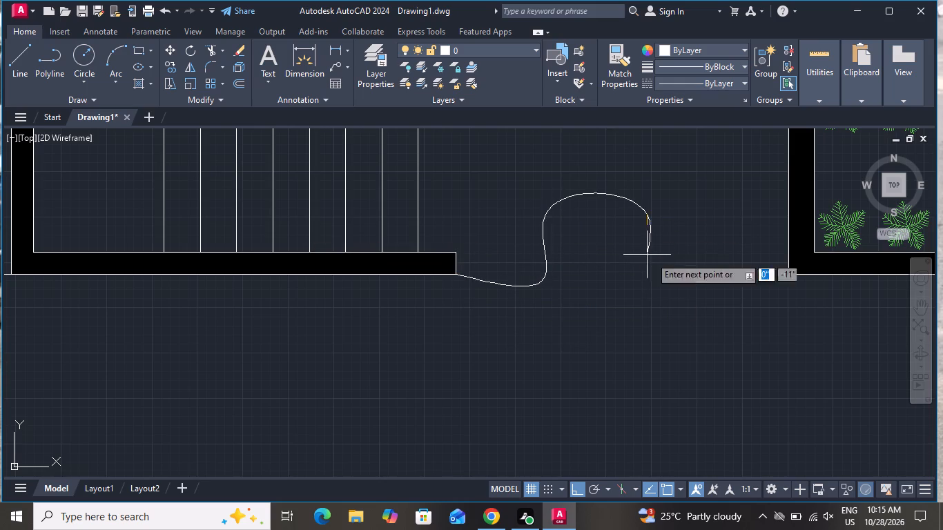
left_click_drag(682, 273, 694, 276)
left_click_drag(721, 273, 727, 272)
left_click(753, 251)
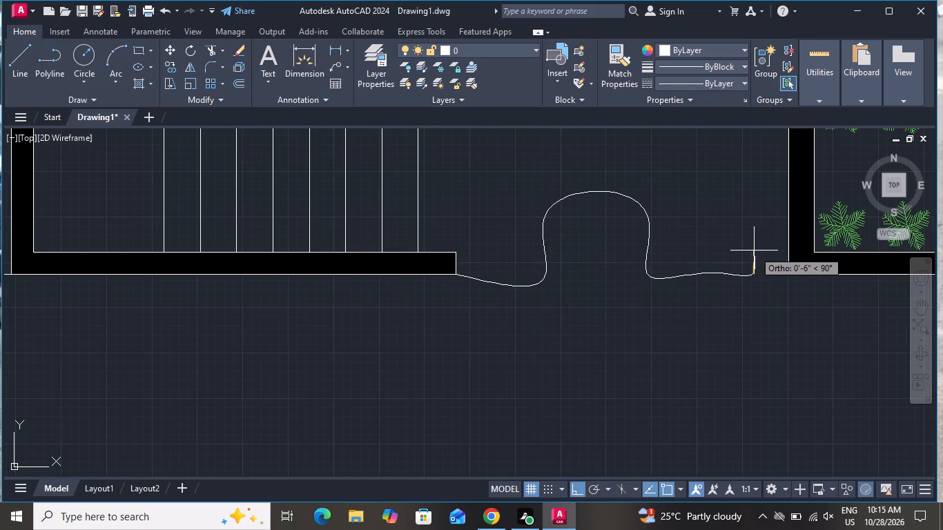
left_click(790, 276)
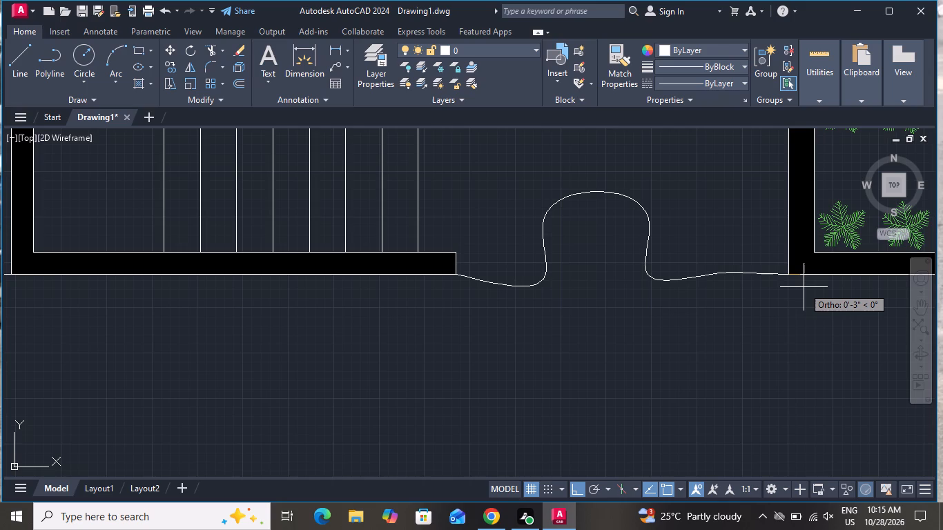
key("Return")
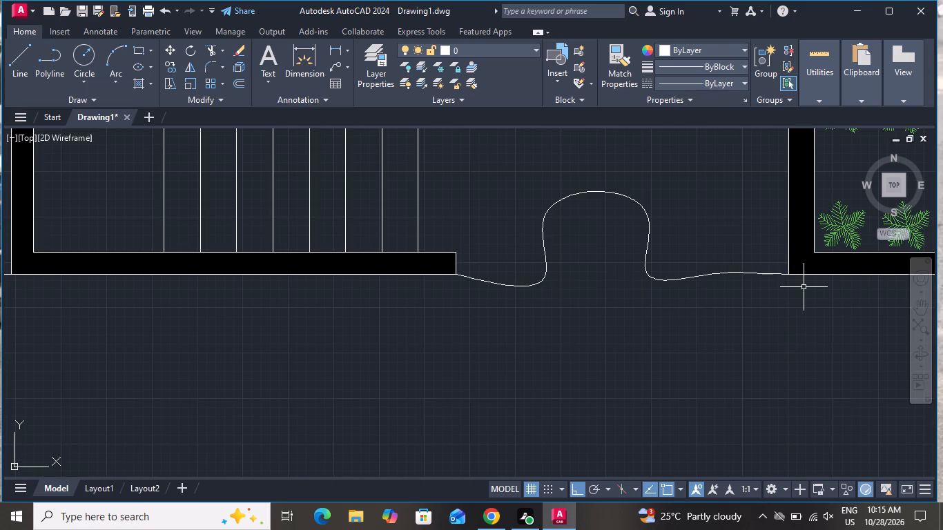
Reshape the spline into a wave by moving the hump's lower-right fit point right and down, and its upper-left fit point straight below the wall line.
left_click(660, 277)
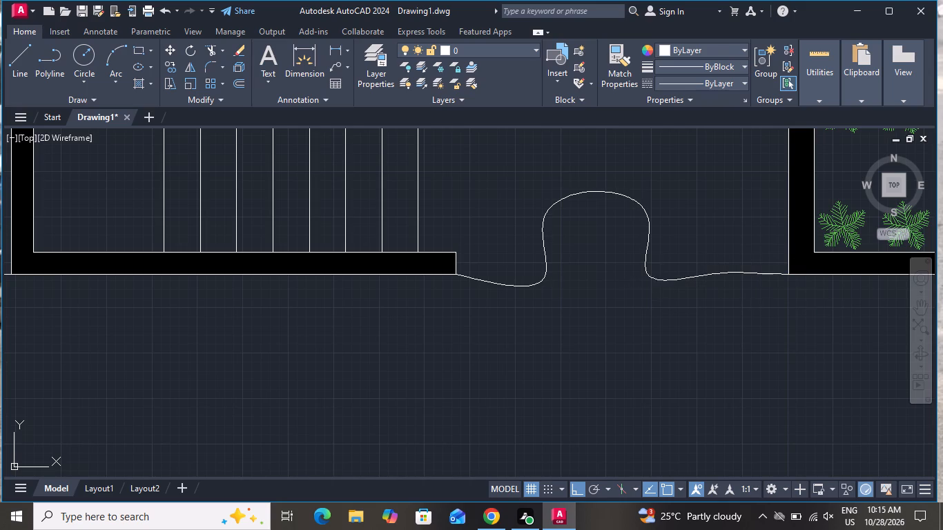
left_click(645, 284)
left_click(649, 270)
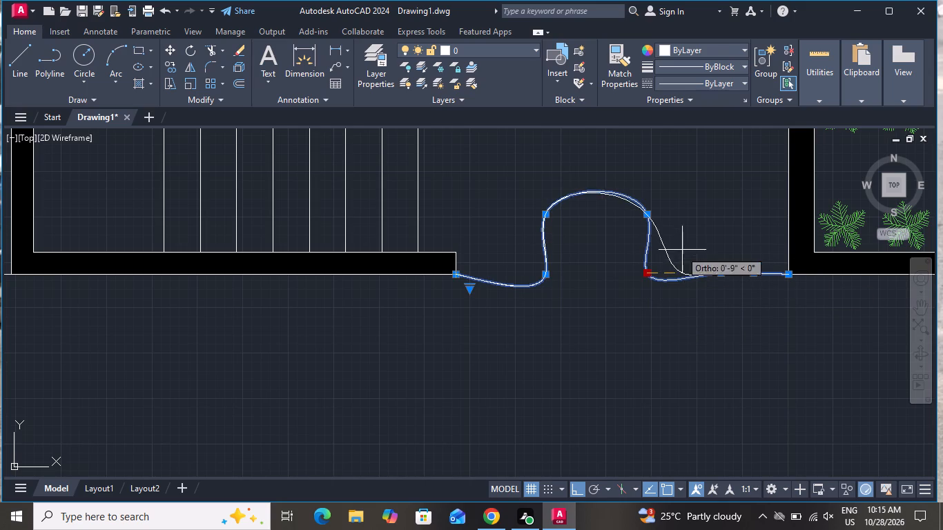
left_click(710, 222)
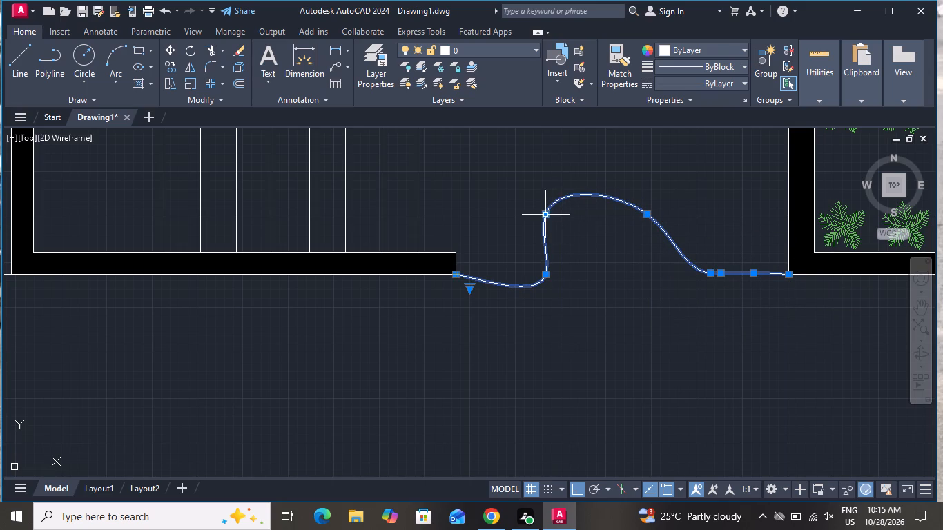
left_click(546, 214)
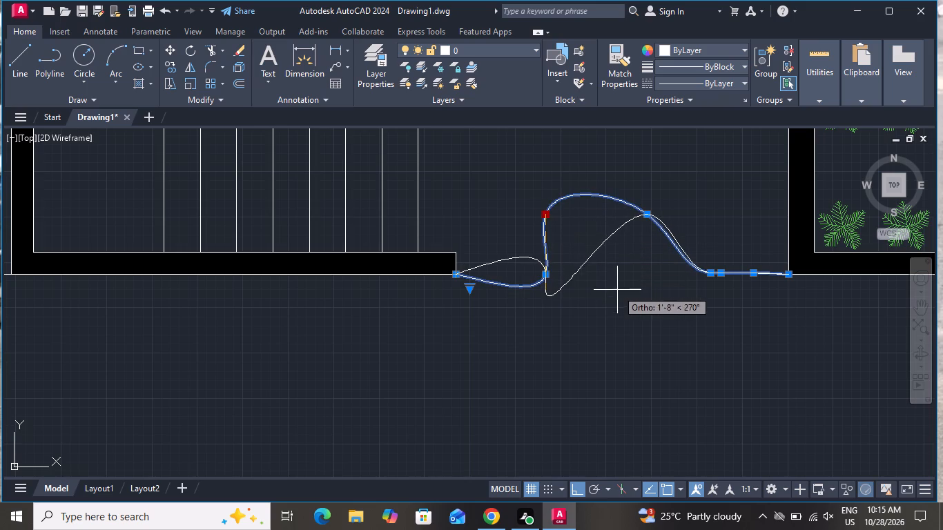
left_click(568, 341)
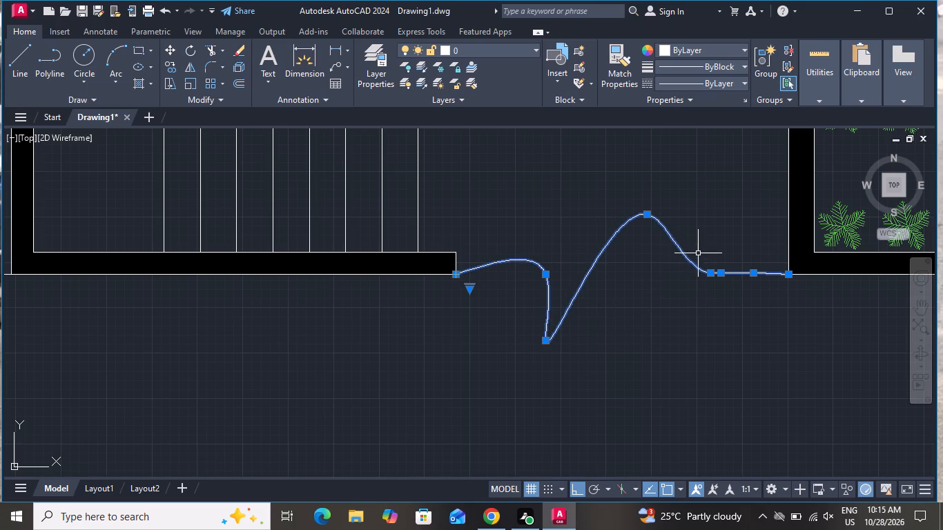
left_click(710, 272)
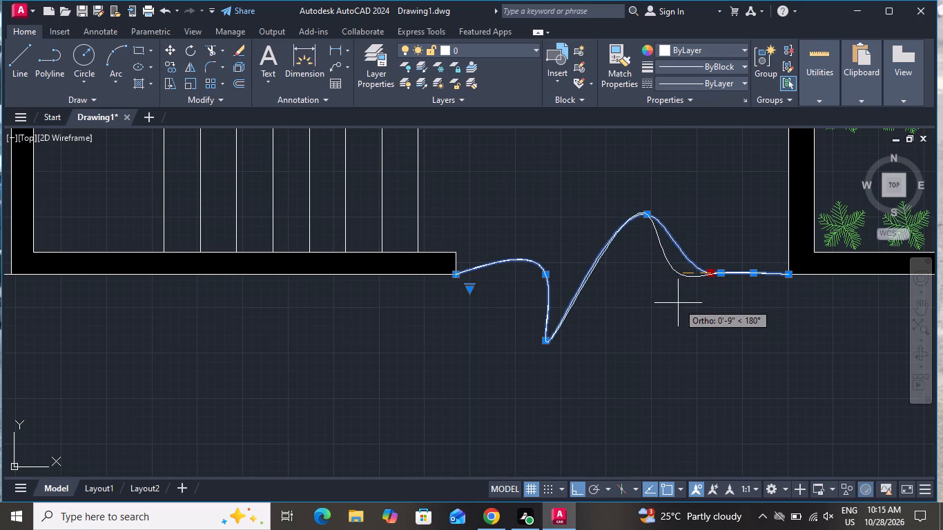
left_click(676, 311)
scroll(733, 324, "down", 1)
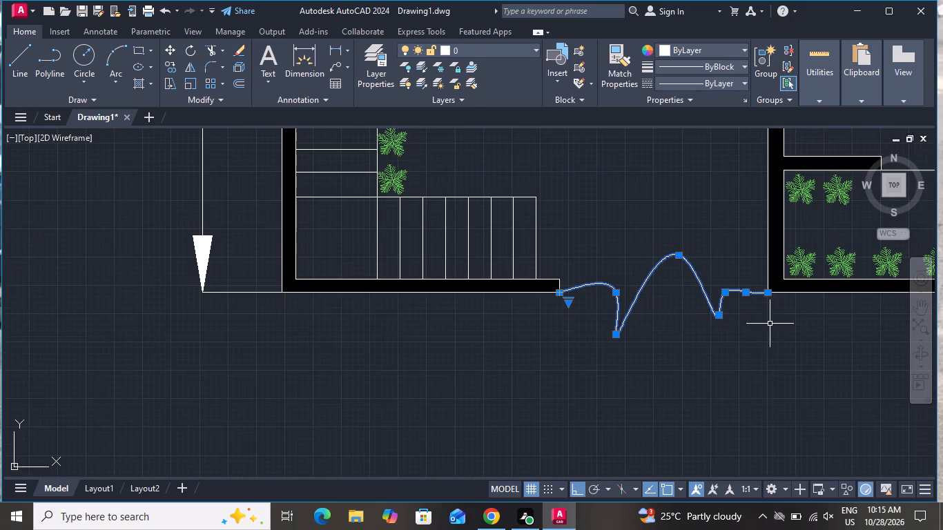
key("Return")
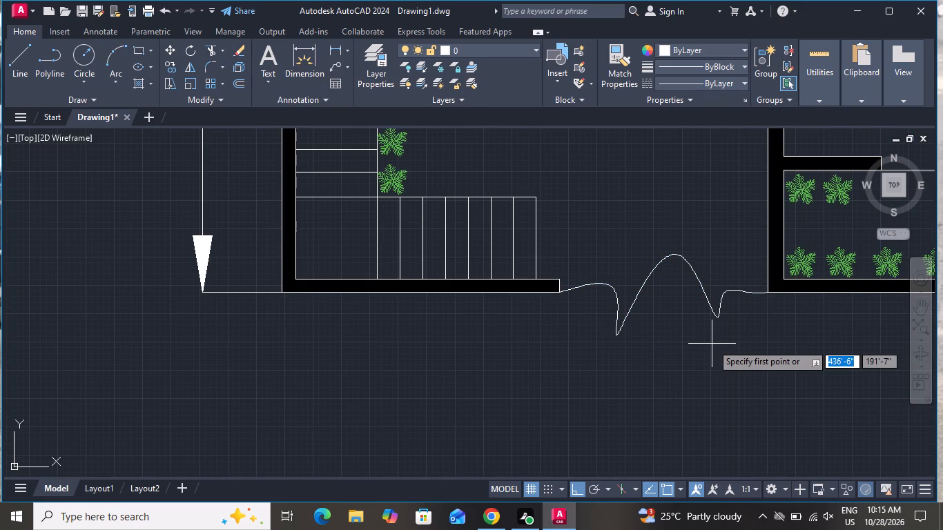
right_click(710, 342)
left_click(750, 197)
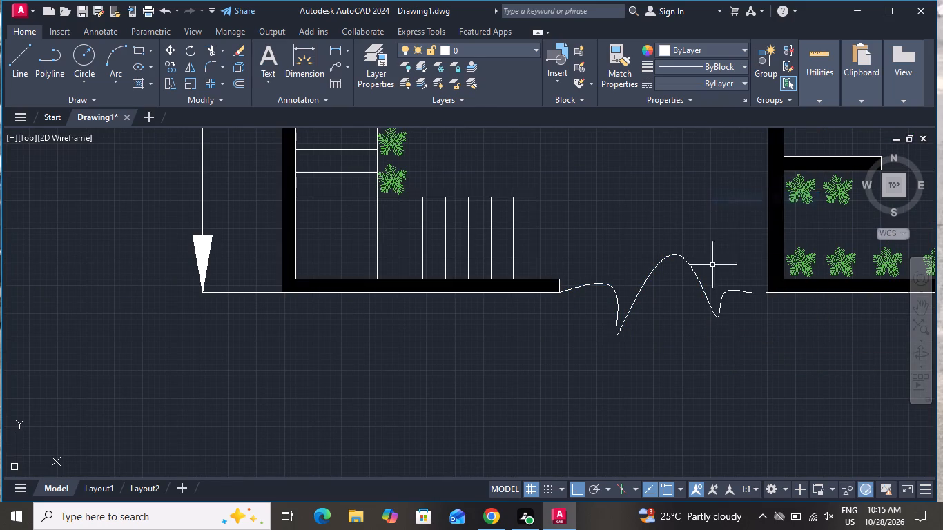
Copy the porch's name and size label about 5' horizontally to the left, beside the column of plants along the stairs.
scroll(682, 294, "down", 3)
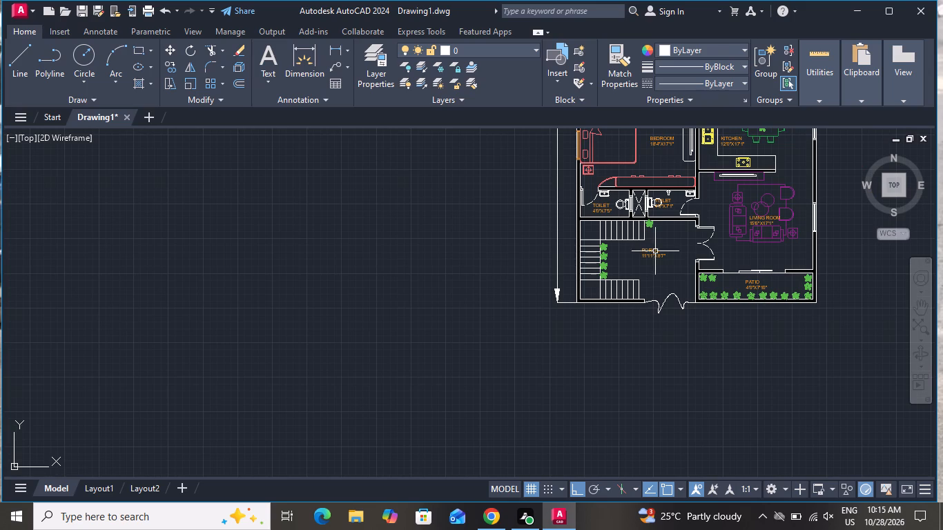
scroll(623, 197, "up", 2)
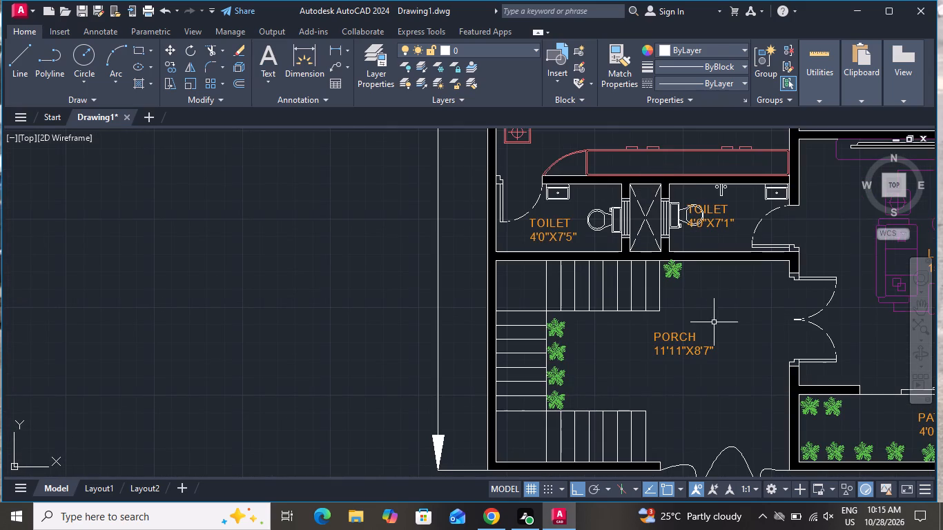
scroll(692, 344, "up", 3)
left_click(665, 329)
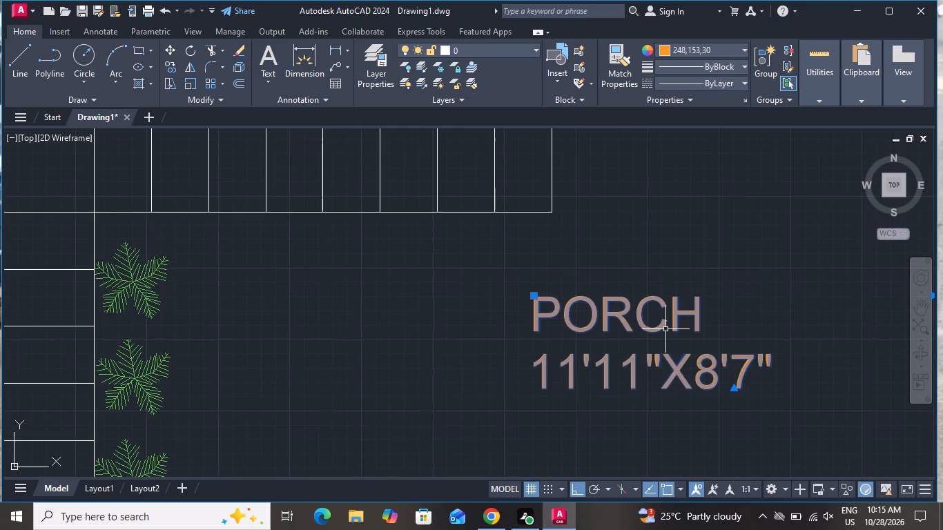
left_click(173, 70)
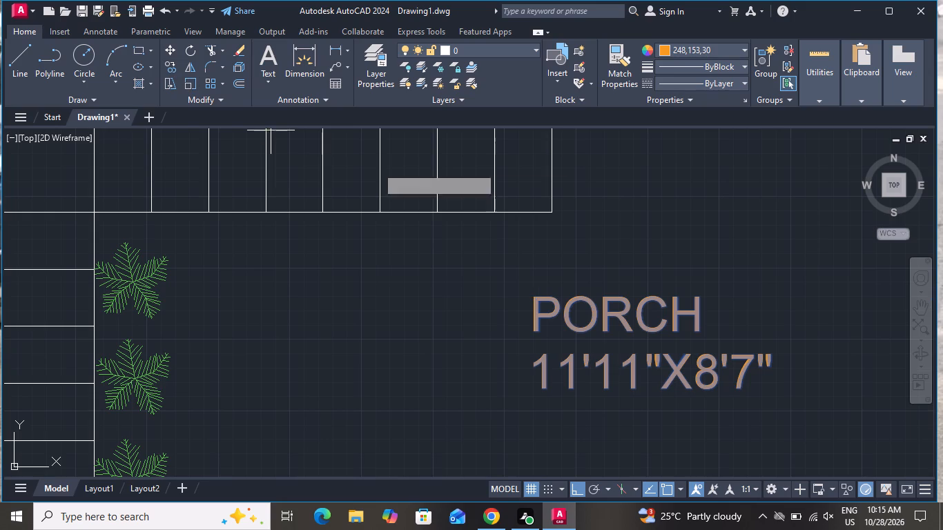
left_click(545, 310)
scroll(548, 315, "down", 3)
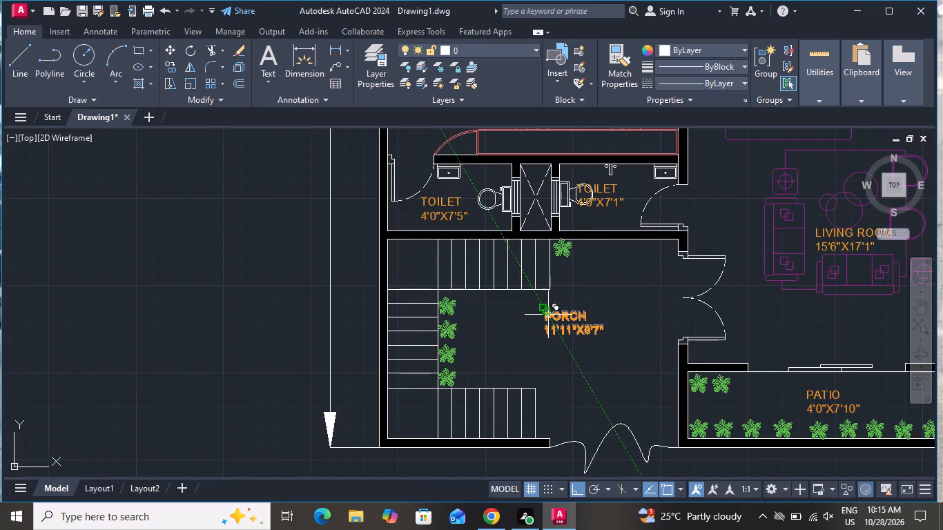
scroll(548, 315, "down", 1)
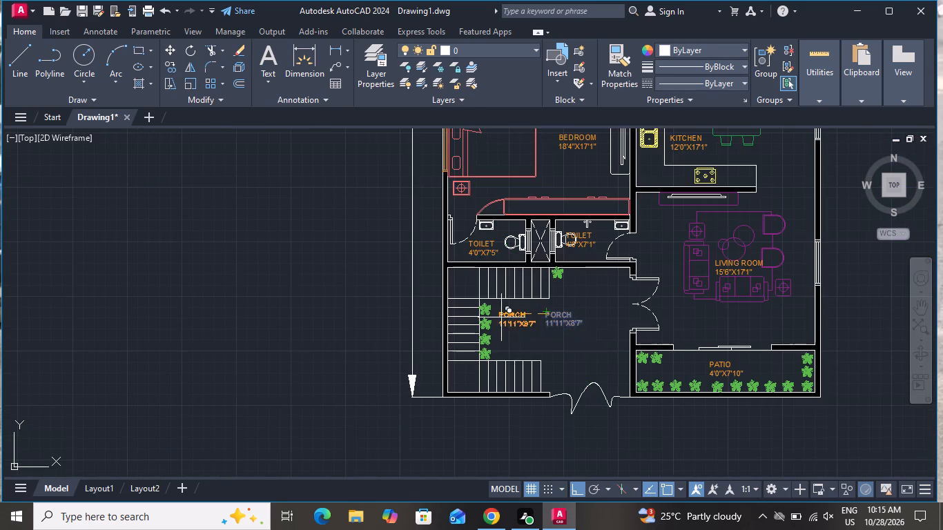
scroll(498, 320, "up", 2)
left_click(493, 337)
right_click(493, 338)
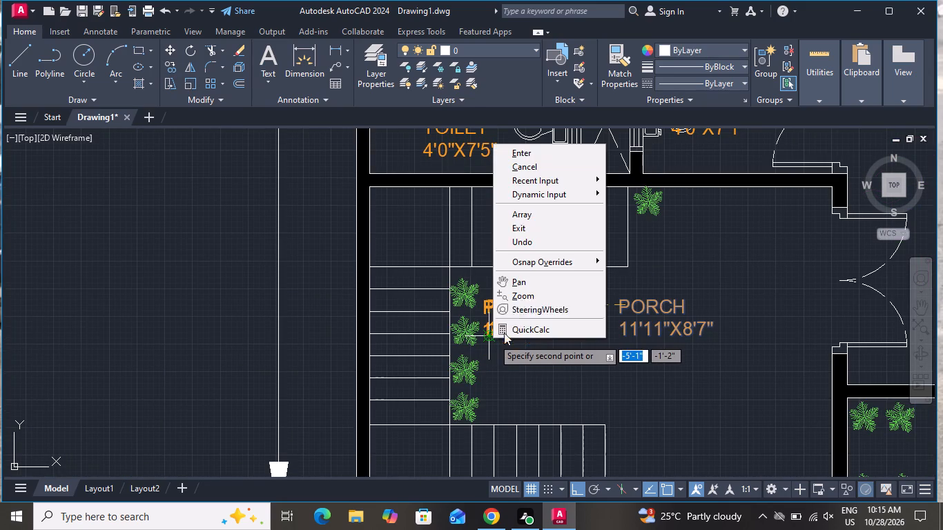
left_click(543, 169)
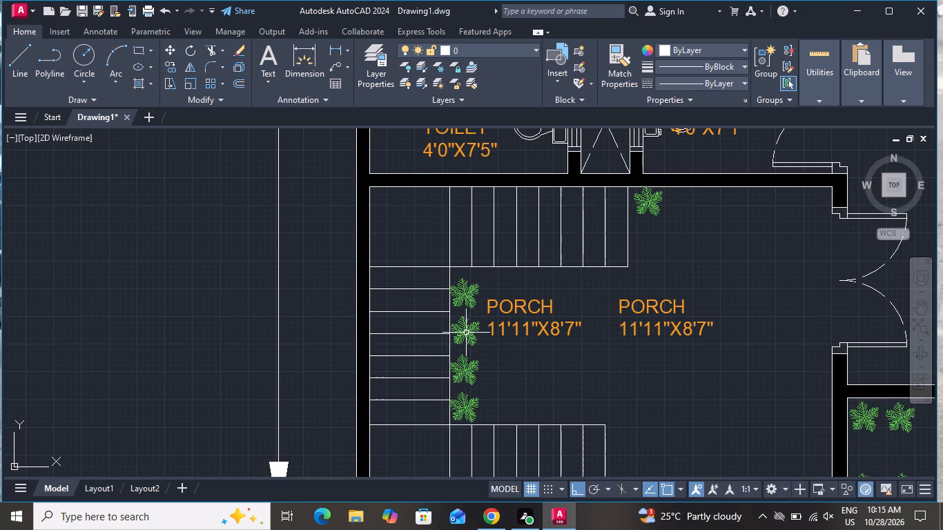
Delete the four plants in the column along the porch's left flight of stairs.
left_click(467, 332)
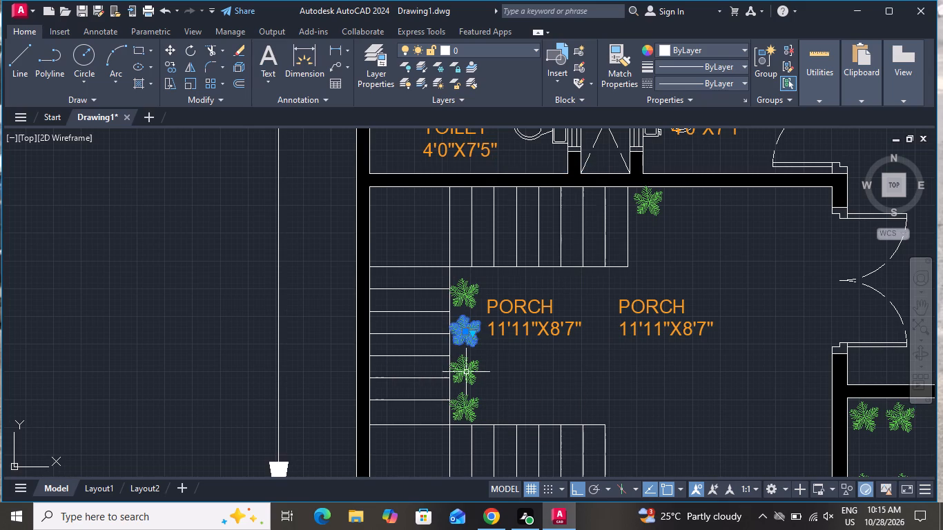
left_click(470, 368)
left_click(465, 282)
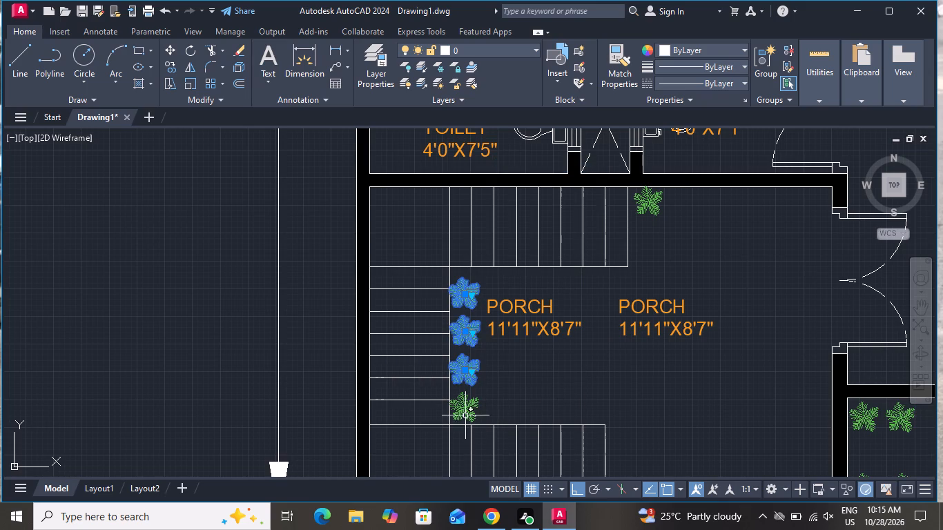
left_click(463, 411)
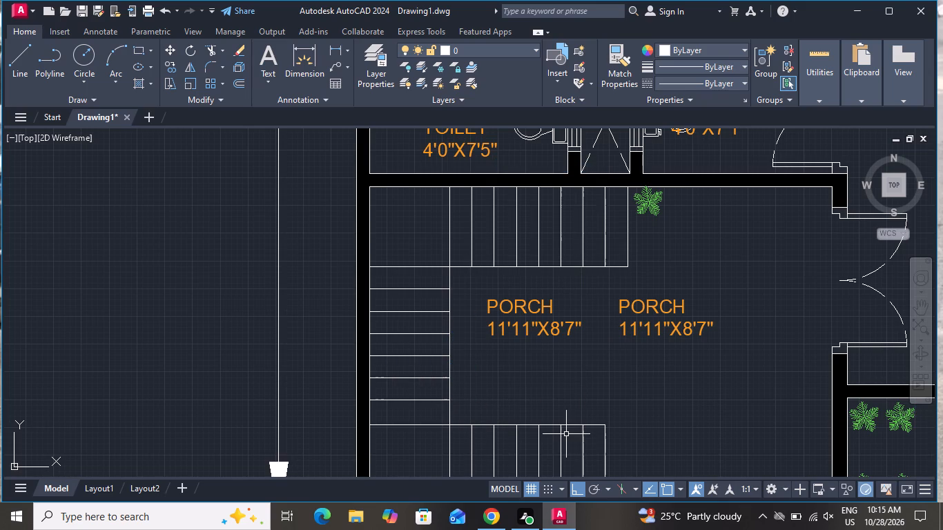
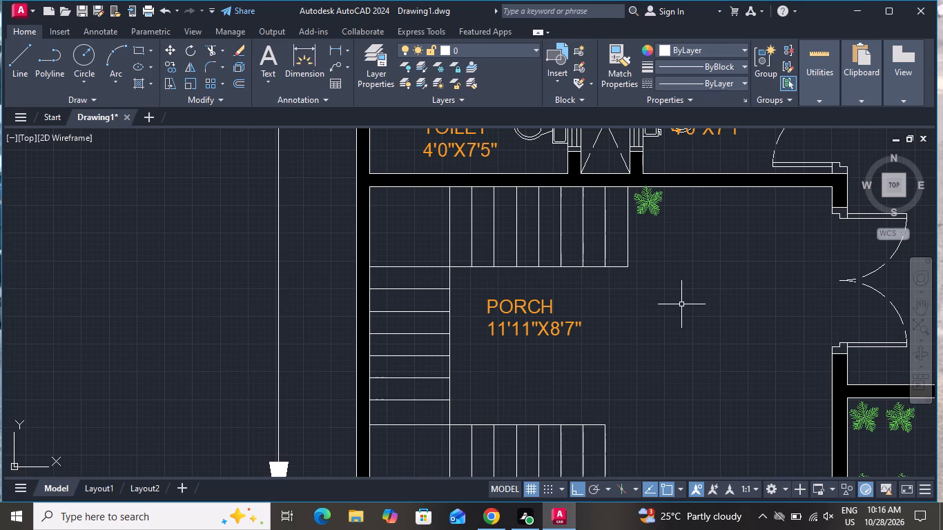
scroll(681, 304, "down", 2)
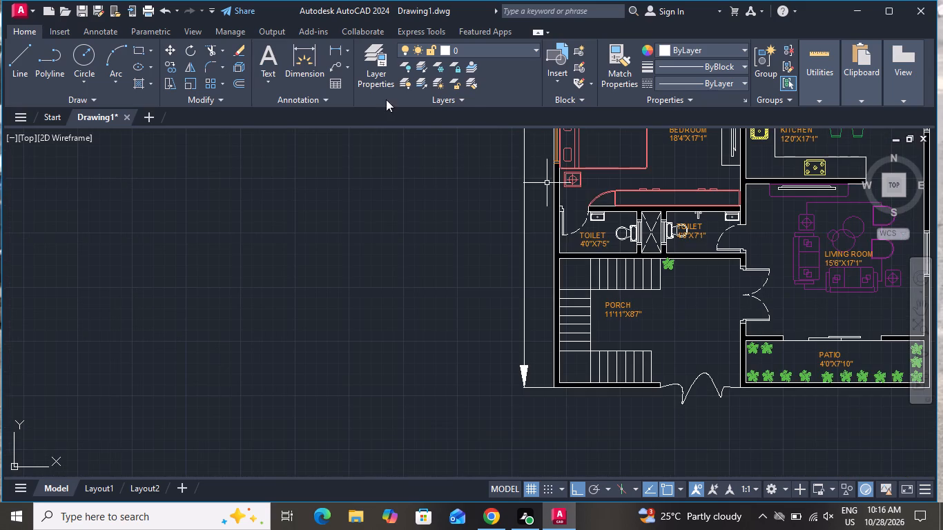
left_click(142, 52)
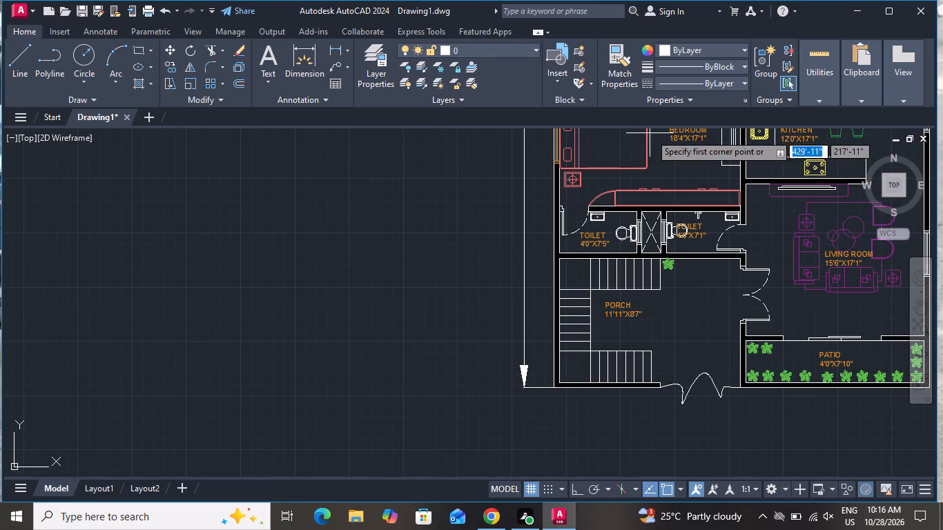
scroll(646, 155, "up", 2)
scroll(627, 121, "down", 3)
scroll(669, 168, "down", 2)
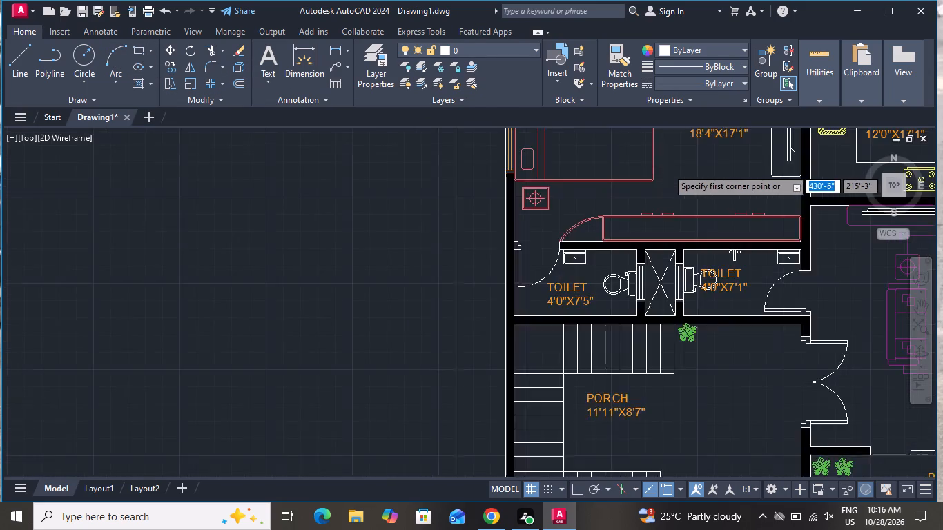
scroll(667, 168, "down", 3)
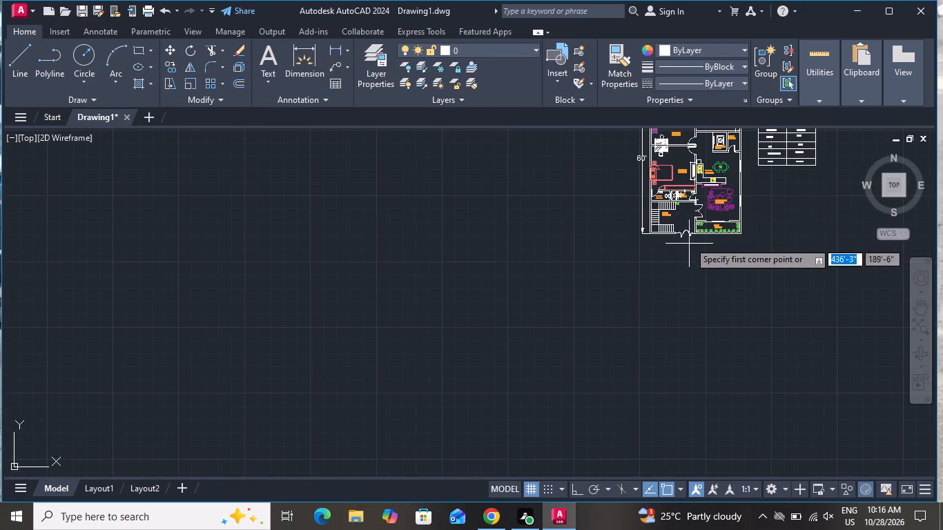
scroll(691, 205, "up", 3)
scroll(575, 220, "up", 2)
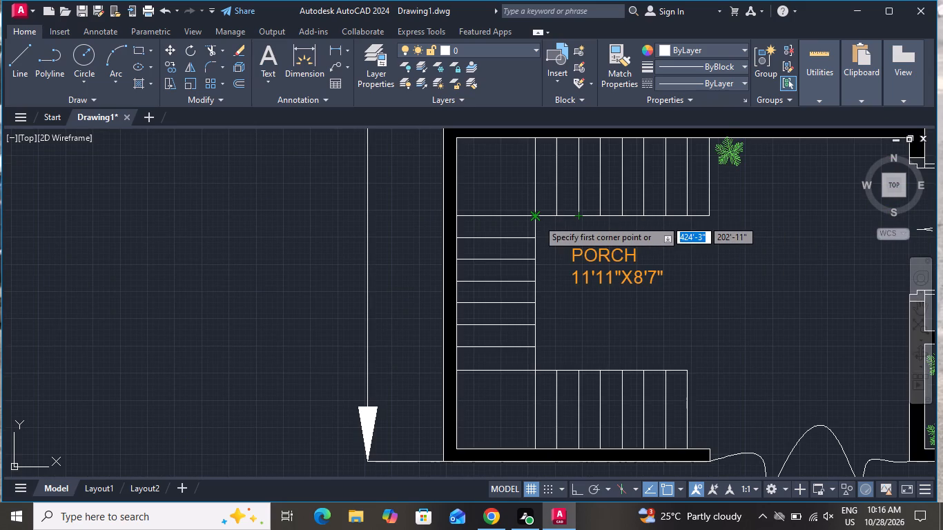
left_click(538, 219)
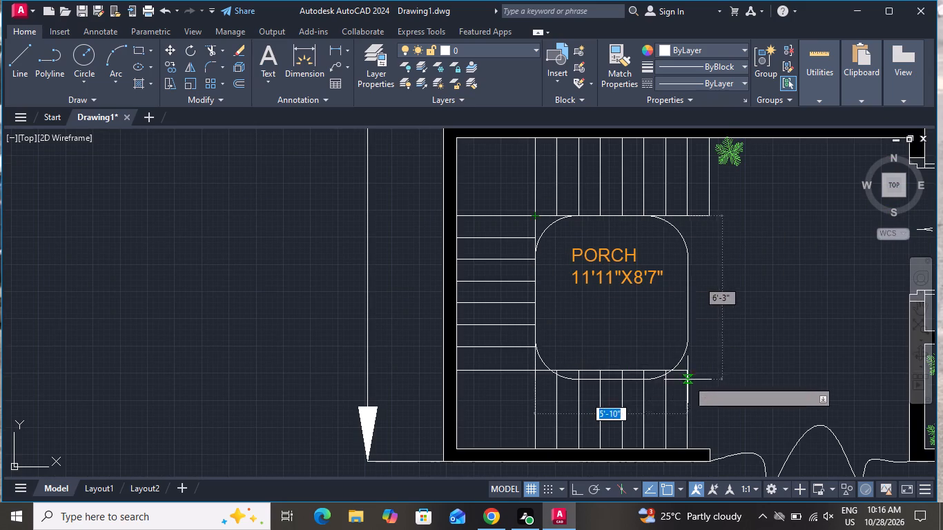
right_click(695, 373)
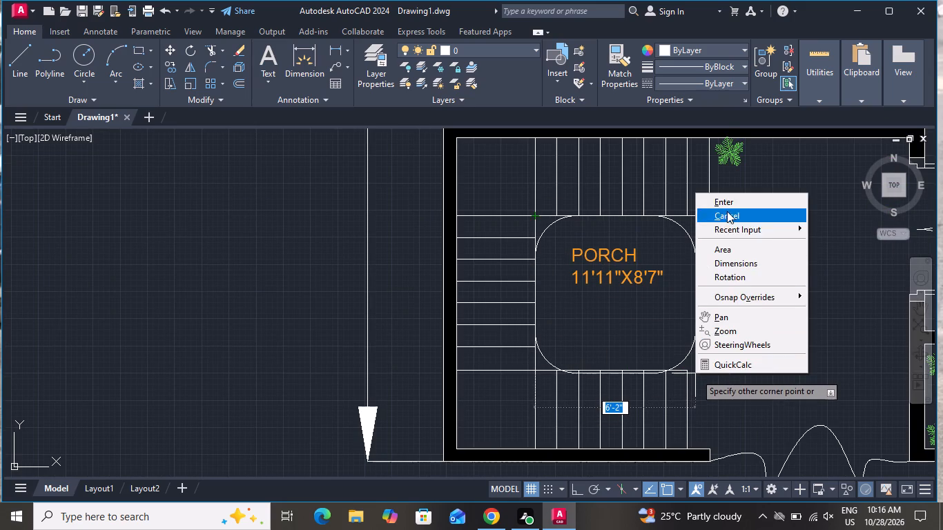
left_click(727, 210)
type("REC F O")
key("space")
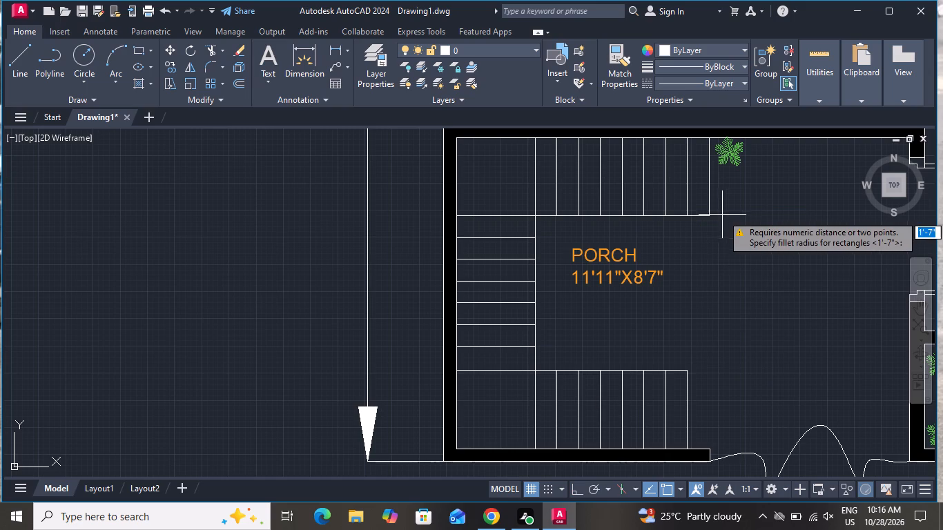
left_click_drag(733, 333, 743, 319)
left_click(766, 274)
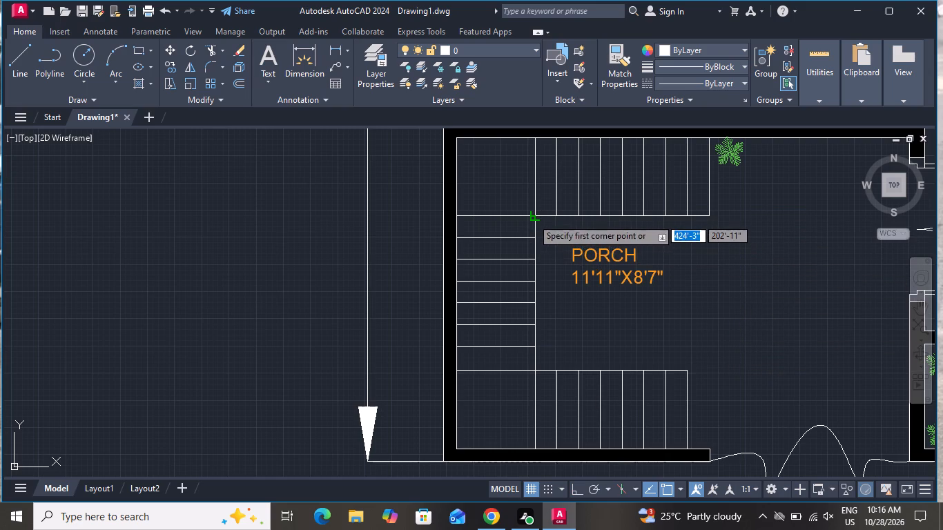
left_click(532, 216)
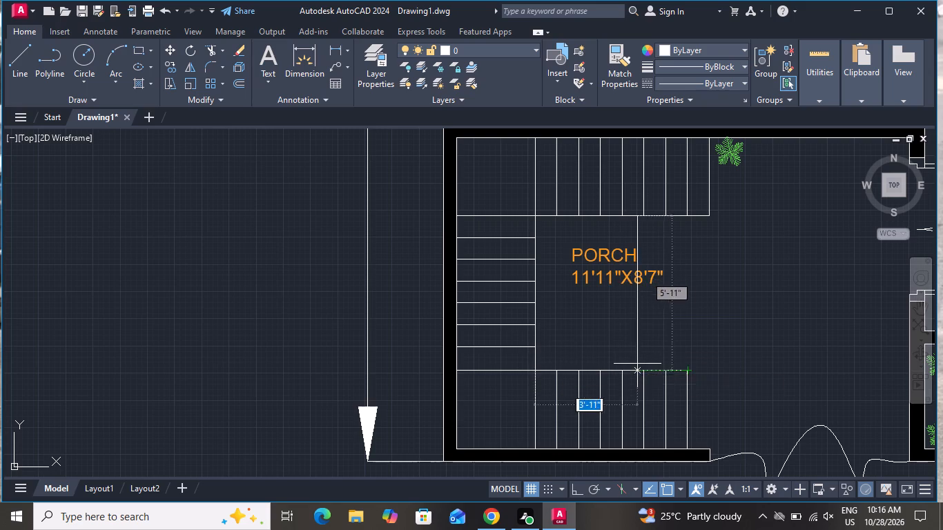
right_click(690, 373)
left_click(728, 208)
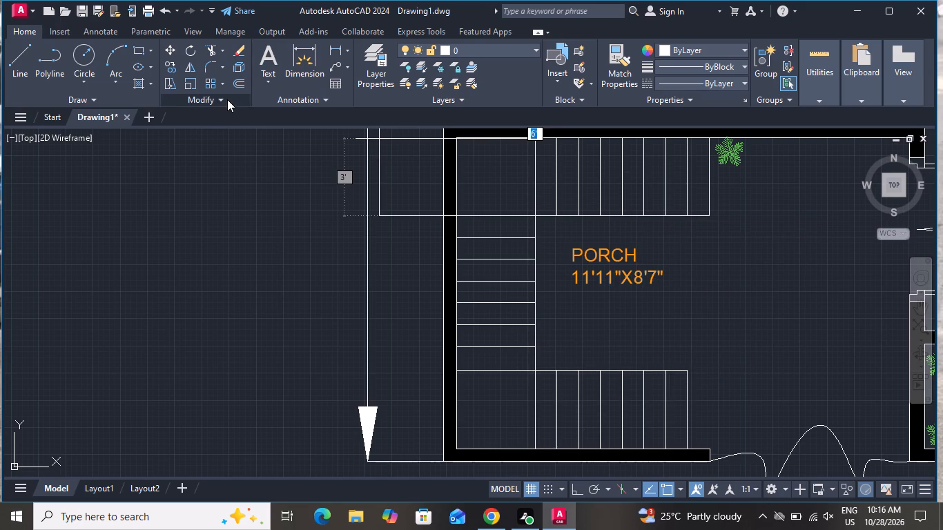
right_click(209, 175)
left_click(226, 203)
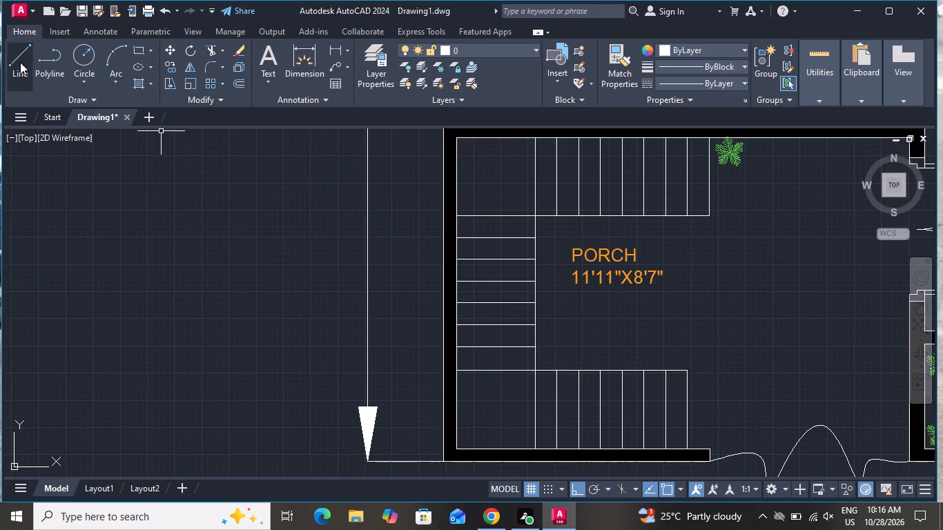
Draw connected lines around the open area between the porch stairs: about 5'11" down, 5'10" across, and 5'11" up to the upper flight.
left_click(20, 61)
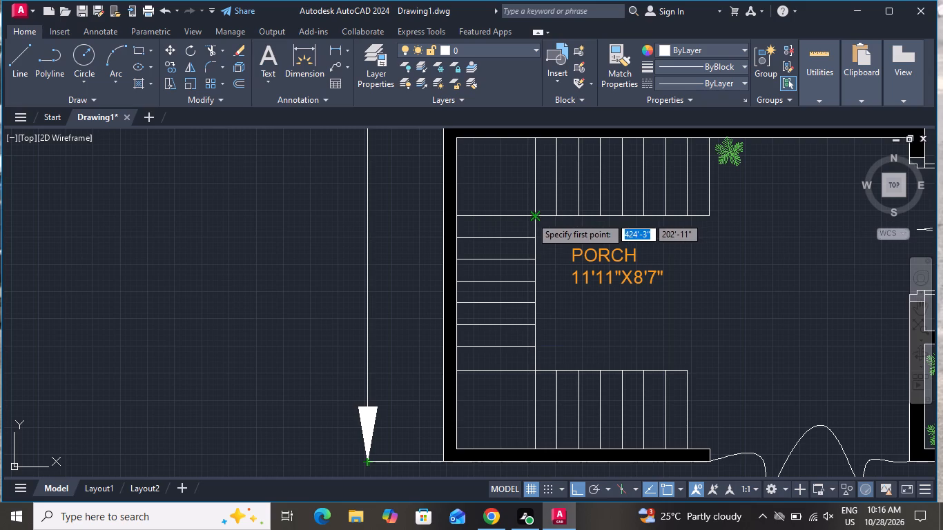
left_click(531, 217)
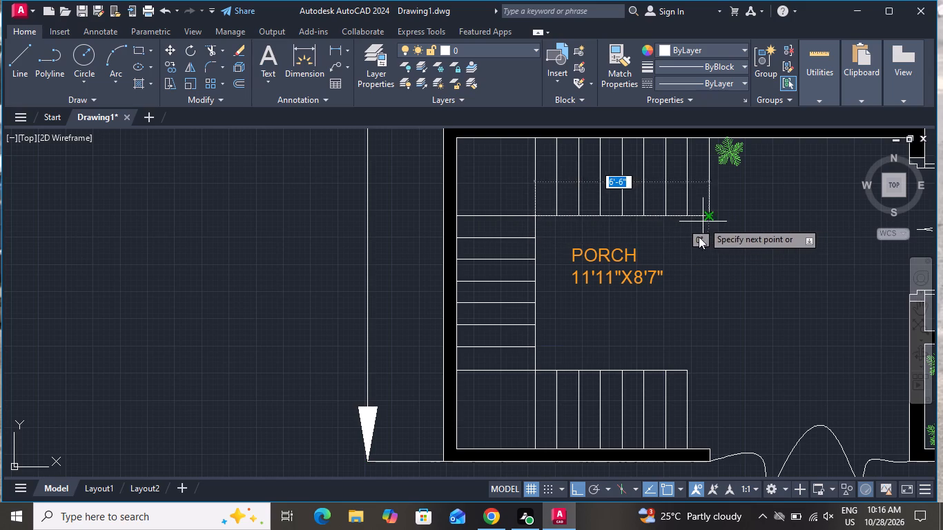
left_click(536, 367)
left_click(686, 371)
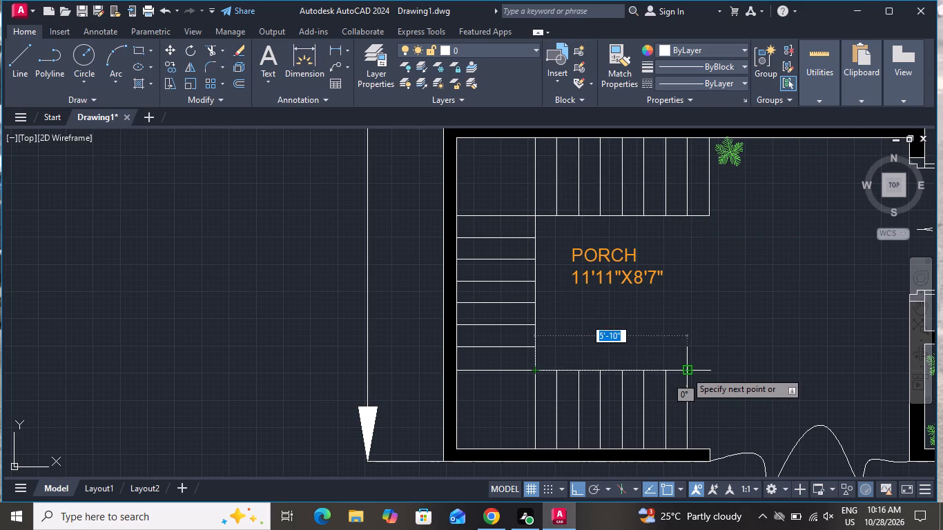
left_click(688, 219)
right_click(688, 218)
left_click(717, 243)
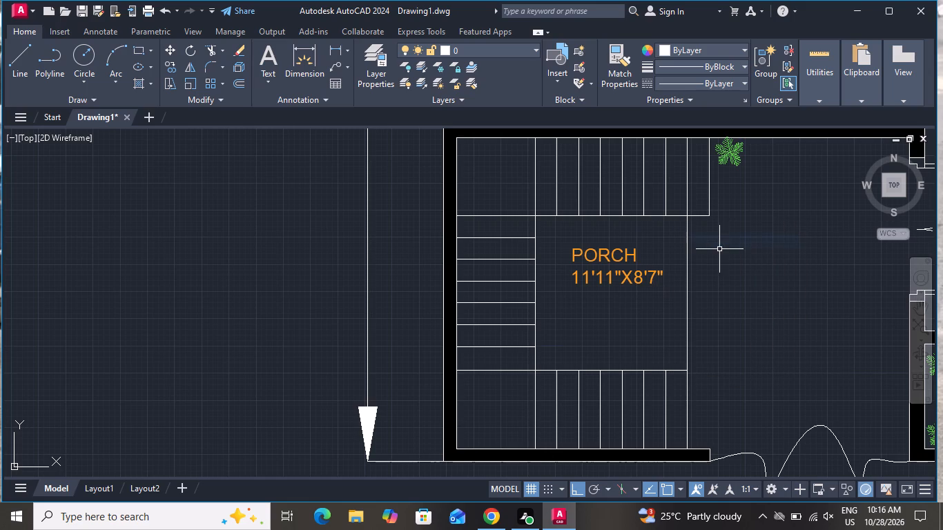
Offset all four sides of the area enclosed by the porch stairs 1" inward, including the upper flight's lower edge.
key("o")
key("space")
type("1")
key("shift+quotedbl")
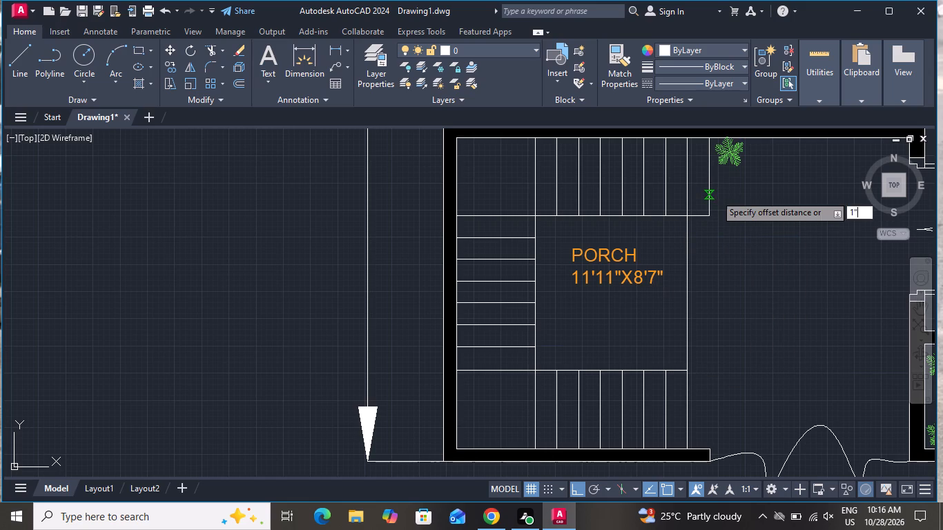
key("Return")
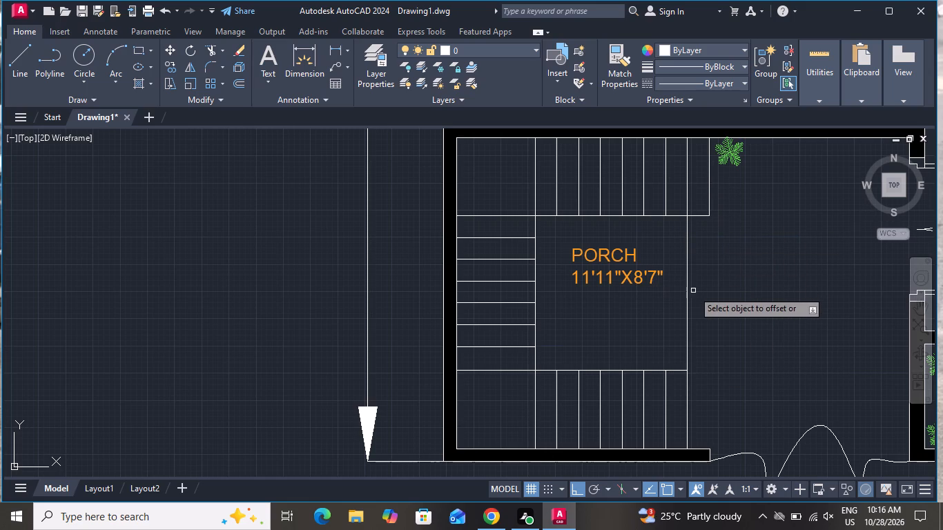
left_click(690, 297)
left_click(688, 300)
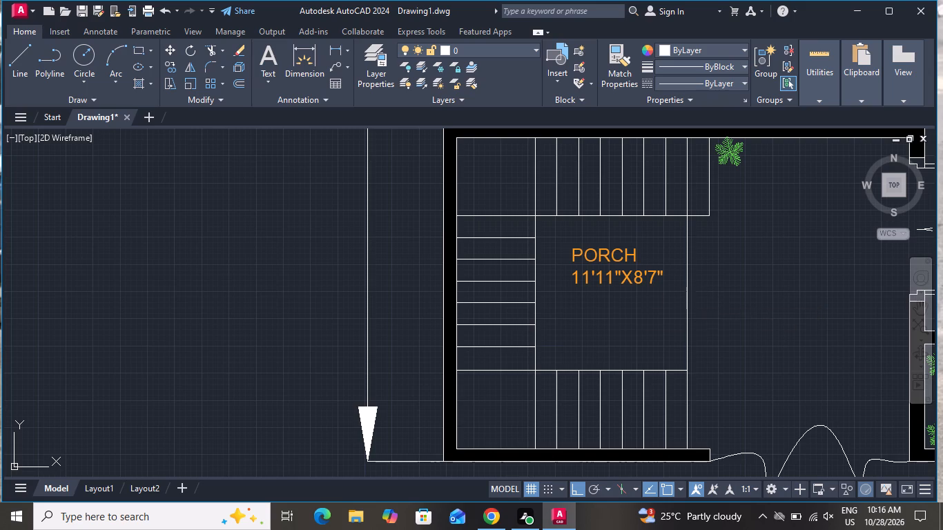
left_click(633, 307)
left_click(605, 371)
left_click(604, 331)
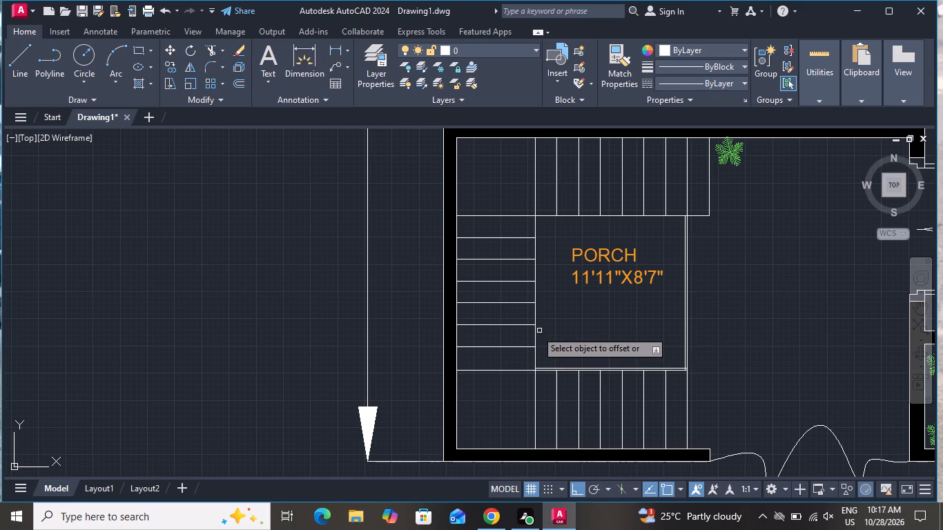
left_click(536, 331)
left_click(611, 321)
left_click(610, 214)
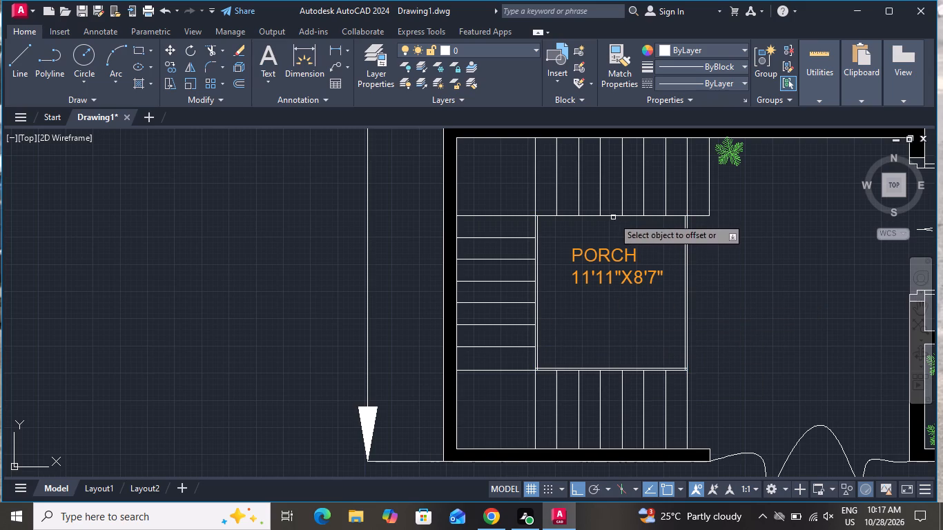
left_click(613, 217)
left_click(623, 262)
right_click(644, 247)
left_click(679, 266)
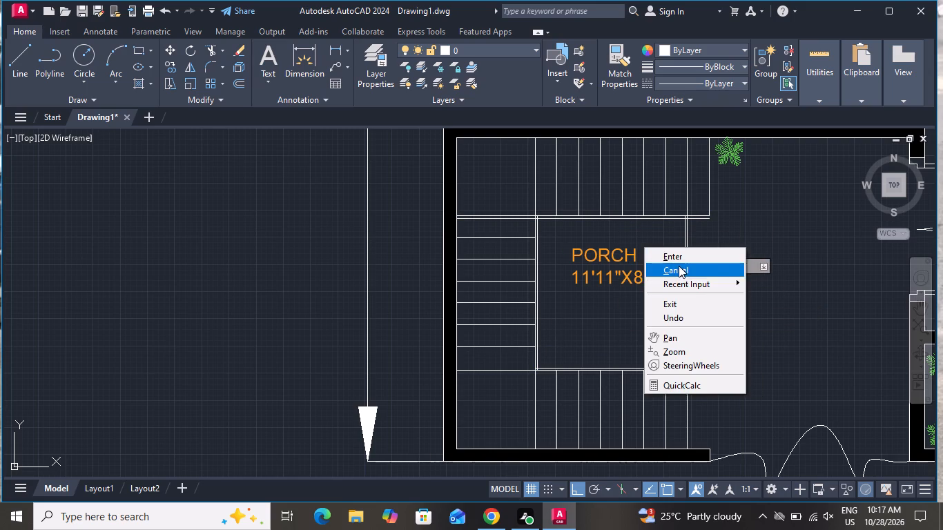
Trim the offset line crossing the left flight and the overlapping ends at the inner rectangle's upper-left corner.
left_click(207, 53)
scroll(528, 210, "up", 3)
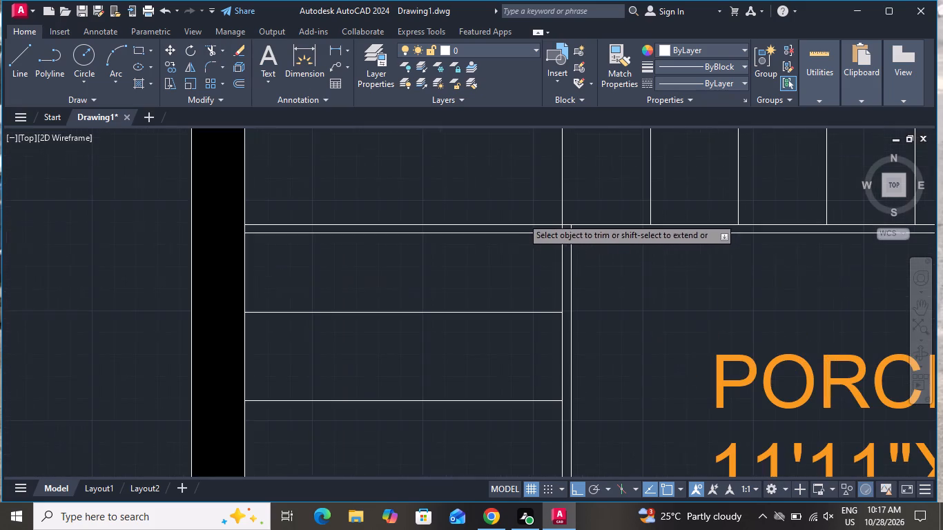
left_click(530, 235)
scroll(571, 223, "up", 3)
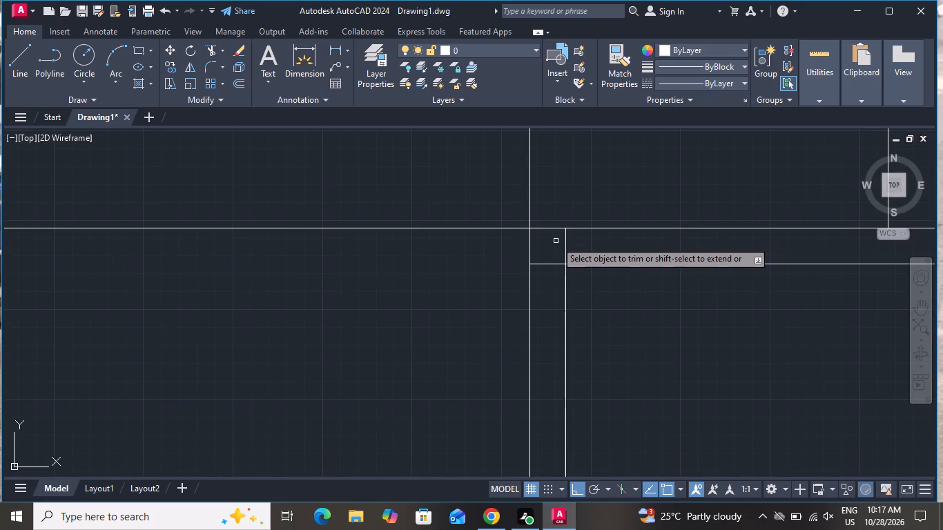
left_click(561, 241)
left_click(579, 239)
left_click_drag(545, 245, 545, 255)
left_click(545, 278)
Trim the offset line beyond the right side and the overlapping ends at the inner rectangle's upper-right corner.
scroll(441, 222, "down", 2)
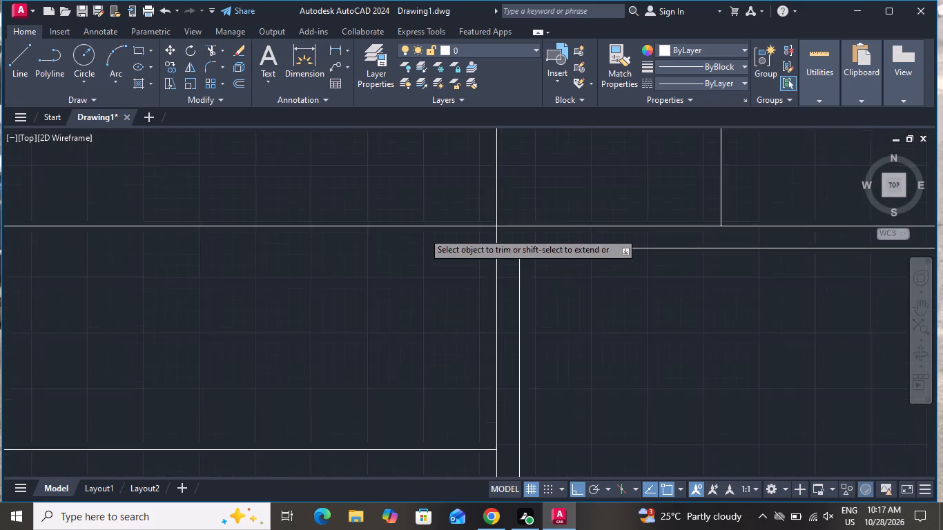
scroll(416, 233, "down", 1)
scroll(529, 253, "down", 2)
scroll(740, 250, "up", 5)
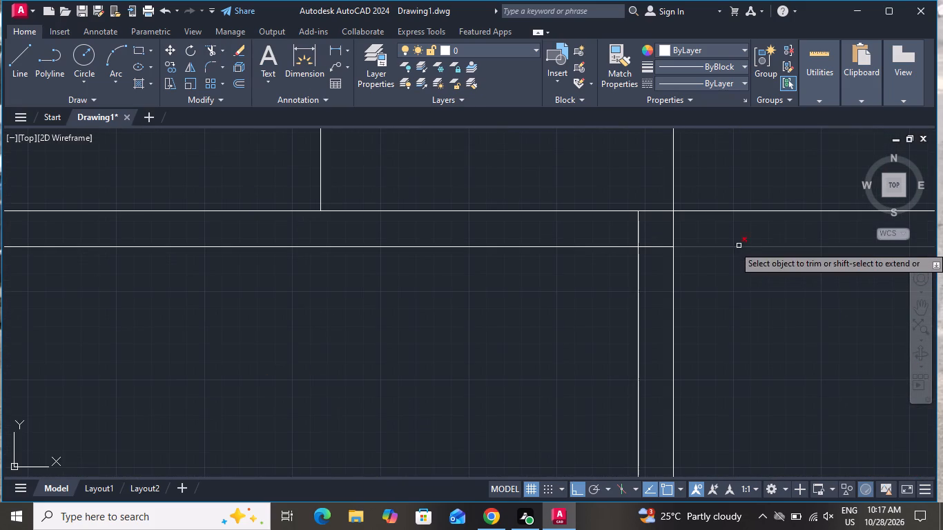
left_click(739, 246)
left_click(634, 226)
left_click(666, 228)
left_click(657, 229)
left_click(657, 282)
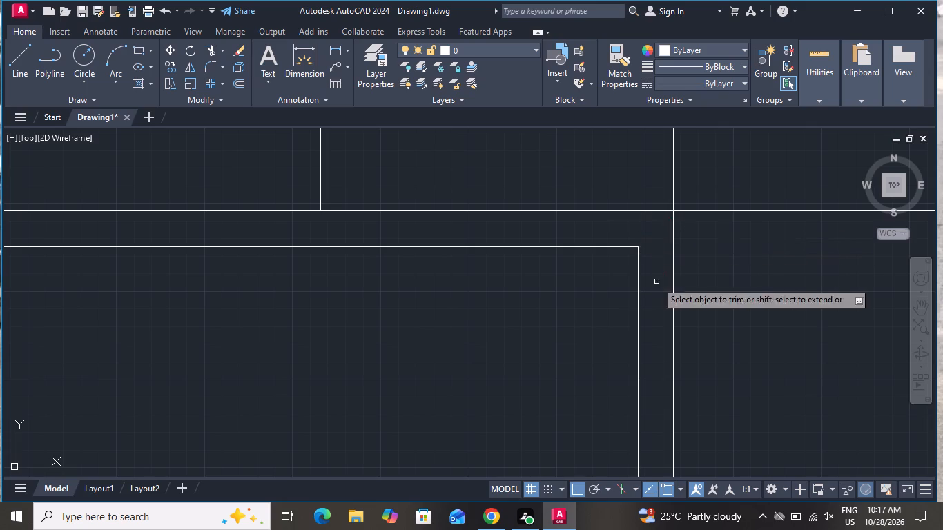
Trim the overlapping offset line ends at the inner rectangle's lower-right corner.
scroll(665, 166, "down", 5)
scroll(668, 442, "up", 5)
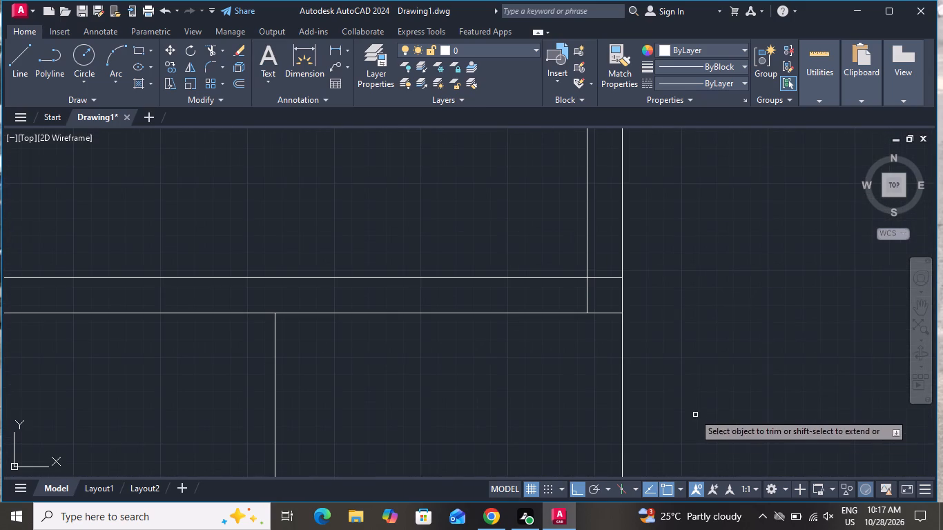
left_click(606, 288)
left_click(609, 252)
left_click(605, 288)
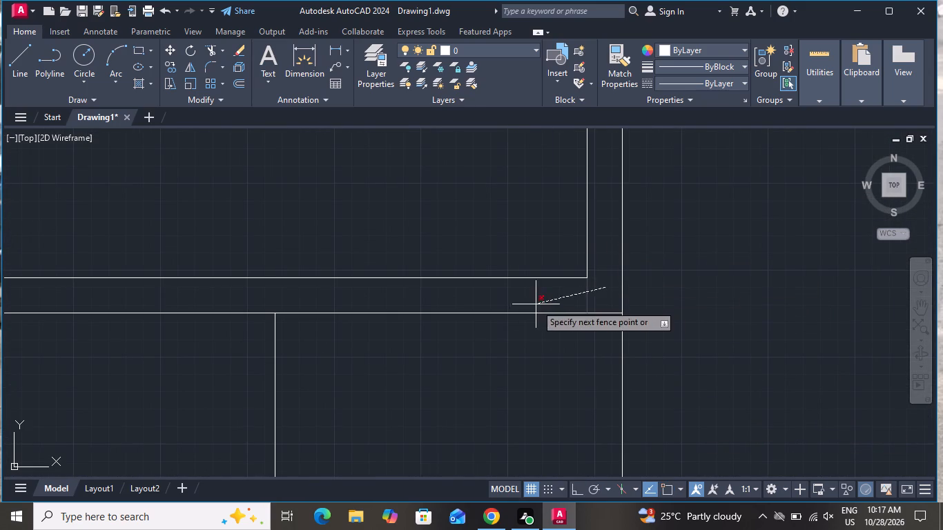
left_click(558, 306)
Trim the overlapping offset line ends at the inner rectangle's lower-left corner and end the trimming.
scroll(703, 292, "down", 5)
scroll(430, 303, "up", 4)
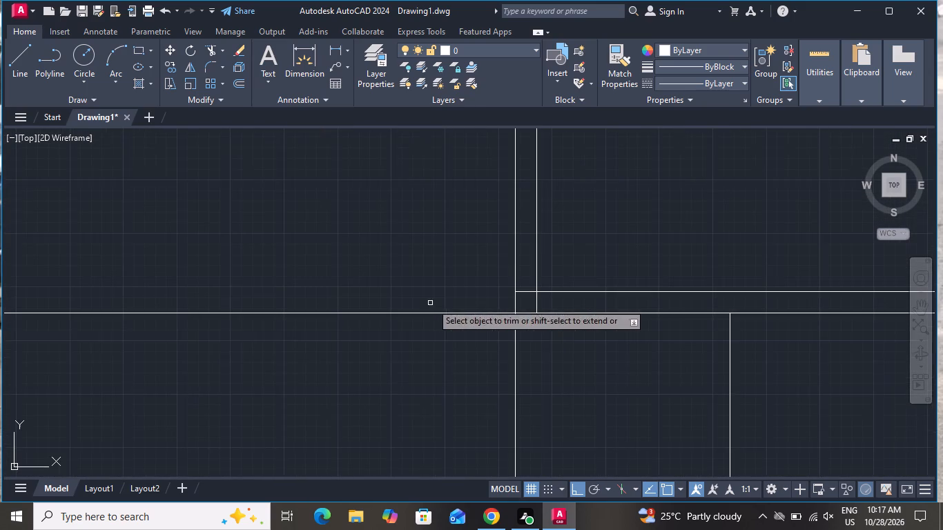
scroll(525, 294, "up", 3)
left_click_drag(534, 298, 541, 284)
left_click(550, 258)
left_click(527, 301)
left_click(587, 308)
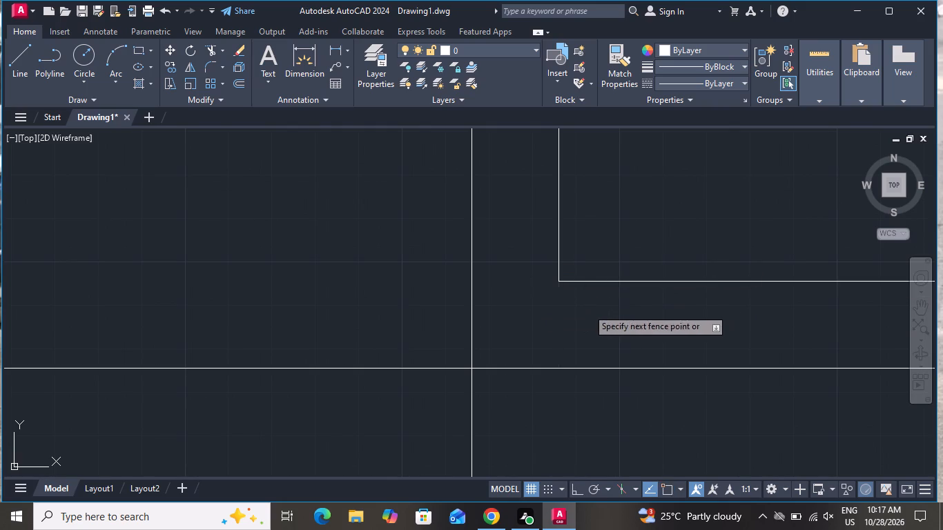
scroll(574, 324, "down", 1)
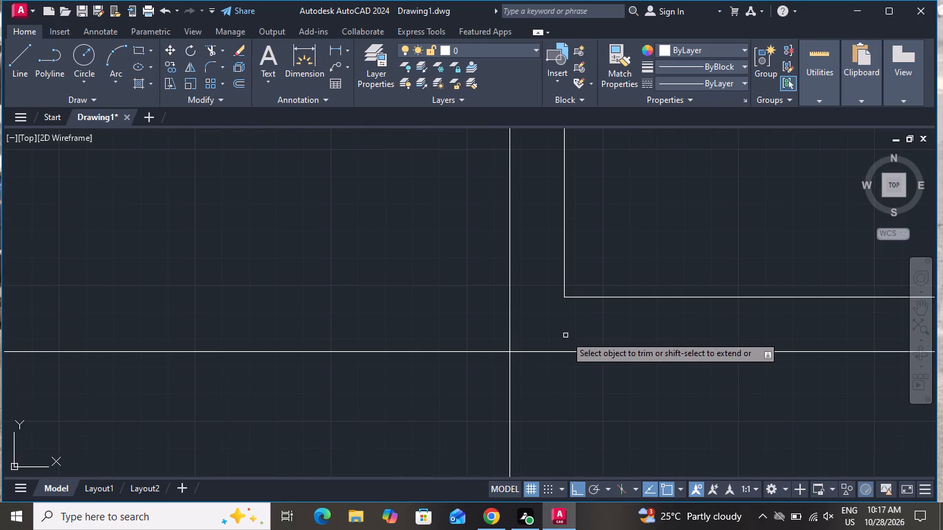
scroll(570, 397, "down", 7)
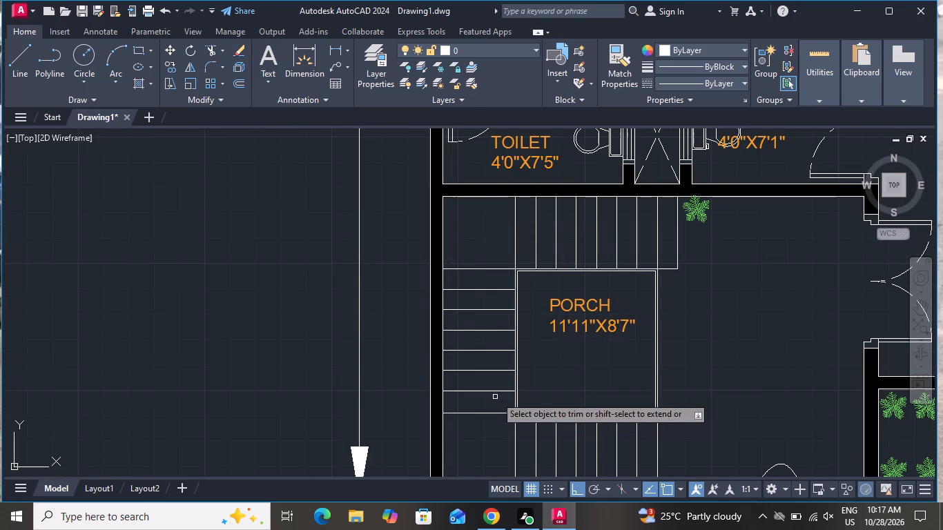
right_click(556, 355)
left_click(623, 185)
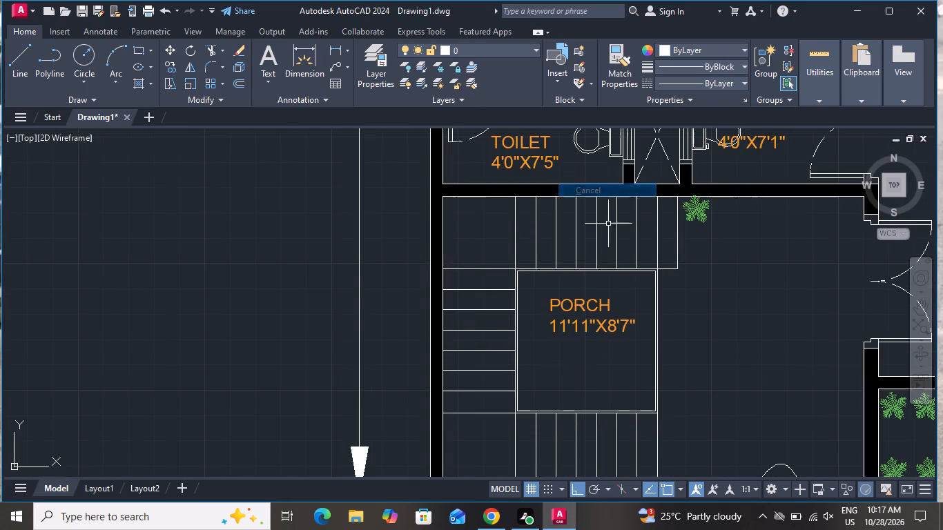
Clear the two-line PORCH label inside the double-line border between the stair flights and enter LIFT as its first line.
scroll(615, 304, "up", 3)
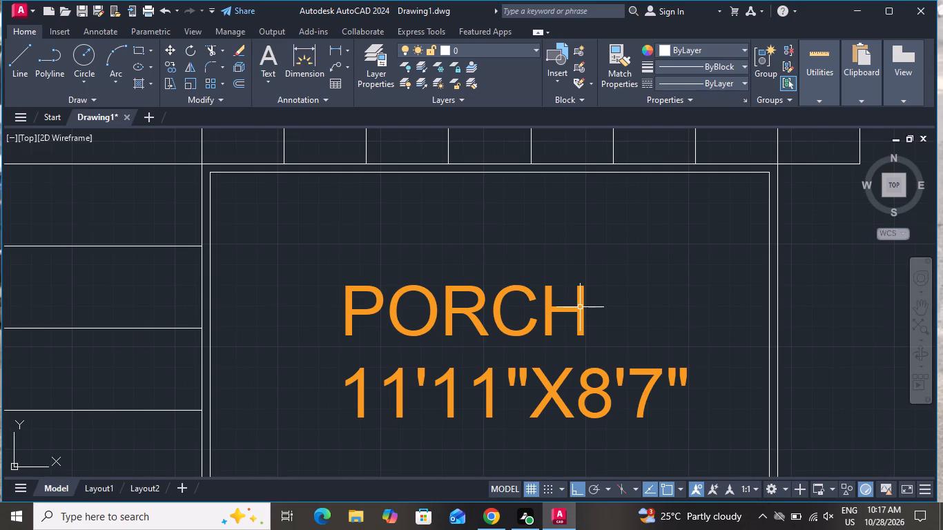
triple_click(580, 307)
triple_click(580, 309)
left_click(582, 310)
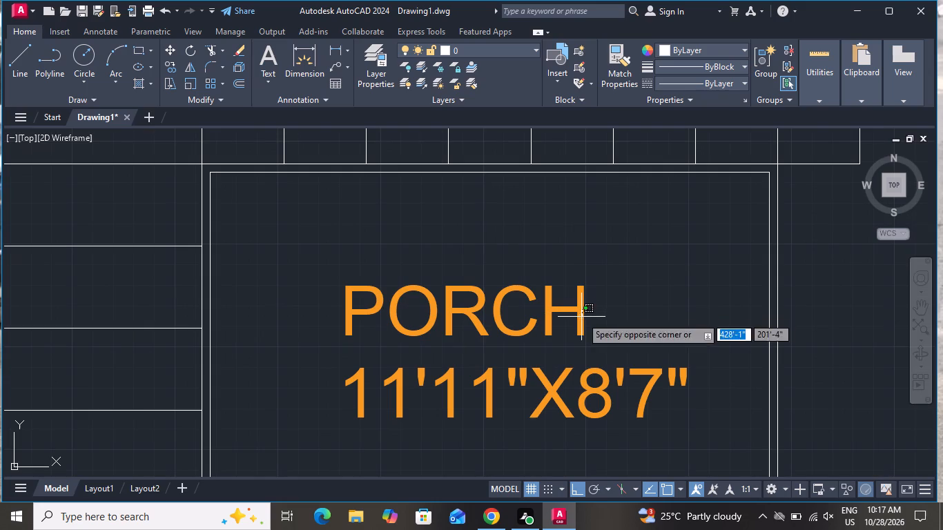
triple_click(581, 317)
scroll(581, 327, "down", 3)
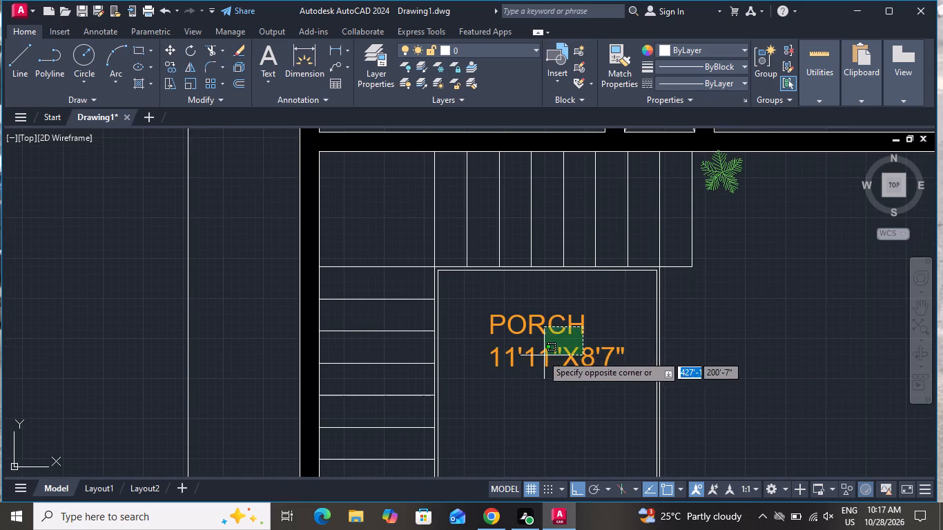
double_click(538, 351)
triple_click(576, 317)
left_click(581, 320)
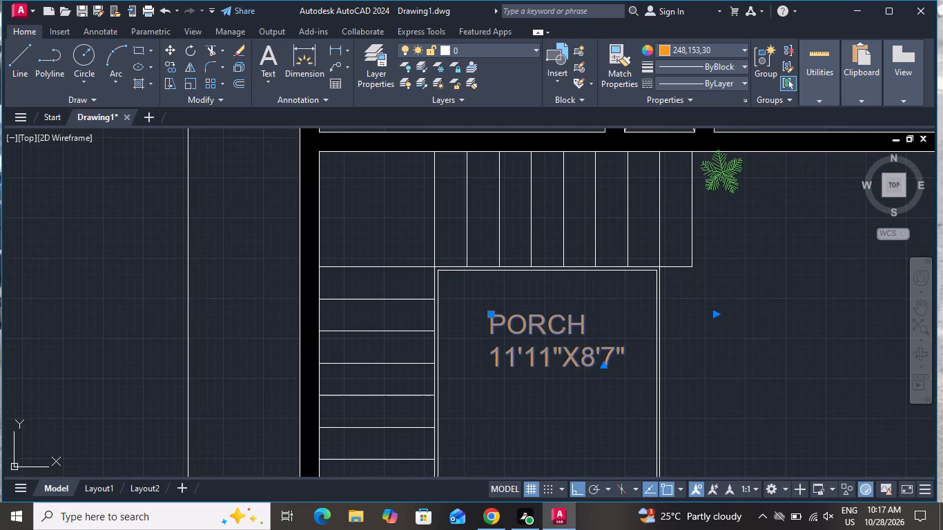
key("BackSpace")
key("BackSpace")
key("BackSpace")
key("BackSpace")
key("BackSpace")
key("BackSpace")
key("BackSpace")
key("BackSpace")
key("BackSpace")
key("BackSpace")
key("BackSpace")
key("BackSpace")
key("BackSpace")
key("BackSpace")
key("BackSpace")
key("BackSpace")
key("BackSpace")
key("BackSpace")
key("BackSpace")
key("BackSpace")
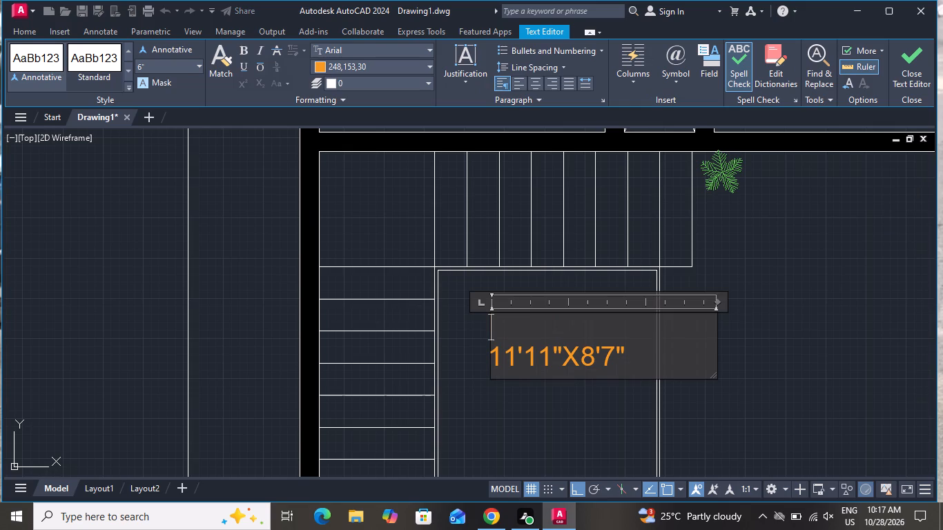
left_click_drag(650, 364, 657, 365)
key("BackSpace")
key("BackSpace")
key("BackSpace")
key("BackSpace")
key("BackSpace")
key("BackSpace")
key("BackSpace")
key("BackSpace")
key("BackSpace")
key("BackSpace")
key("BackSpace")
key("BackSpace")
key("BackSpace")
key("BackSpace")
key("BackSpace")
key("BackSpace")
key("BackSpace")
key("BackSpace")
key("BackSpace")
key("BackSpace")
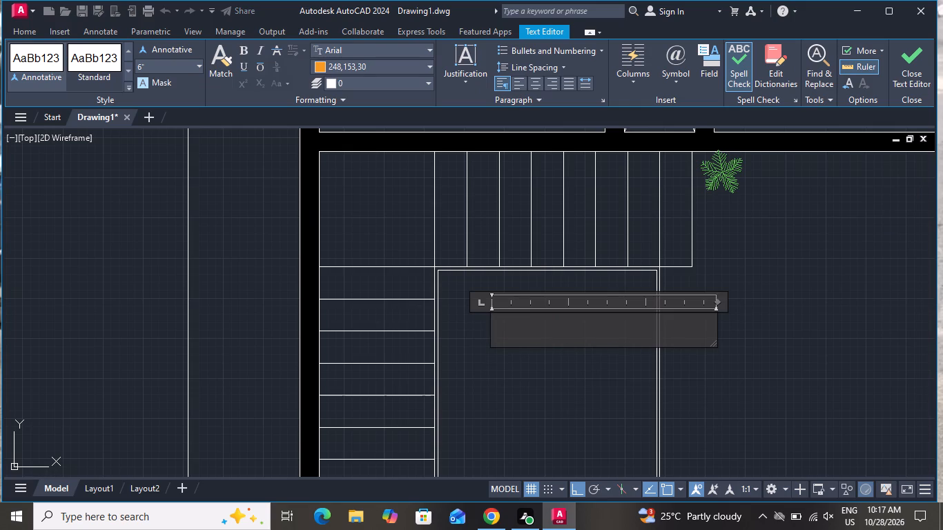
type("LIFT")
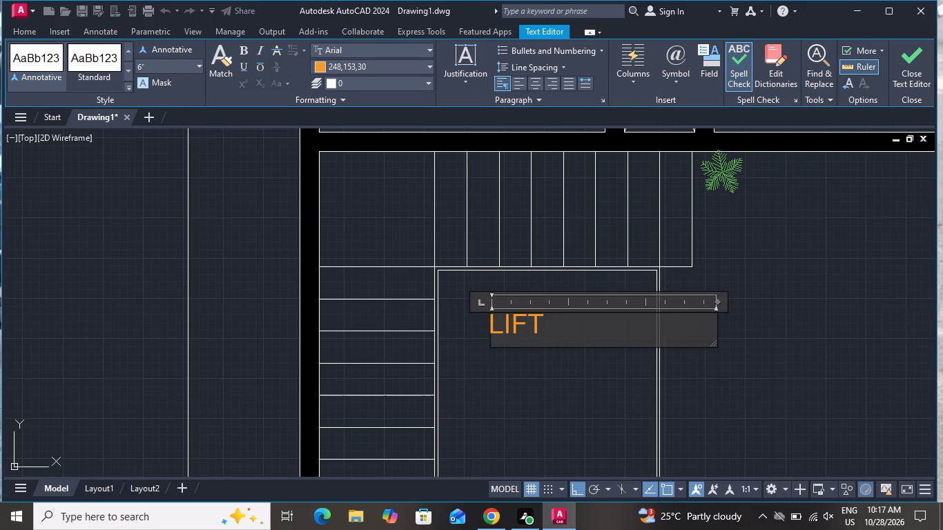
Add the size 4'2"X5'0" as the LIFT label's second line and finish editing the text.
key("Return")
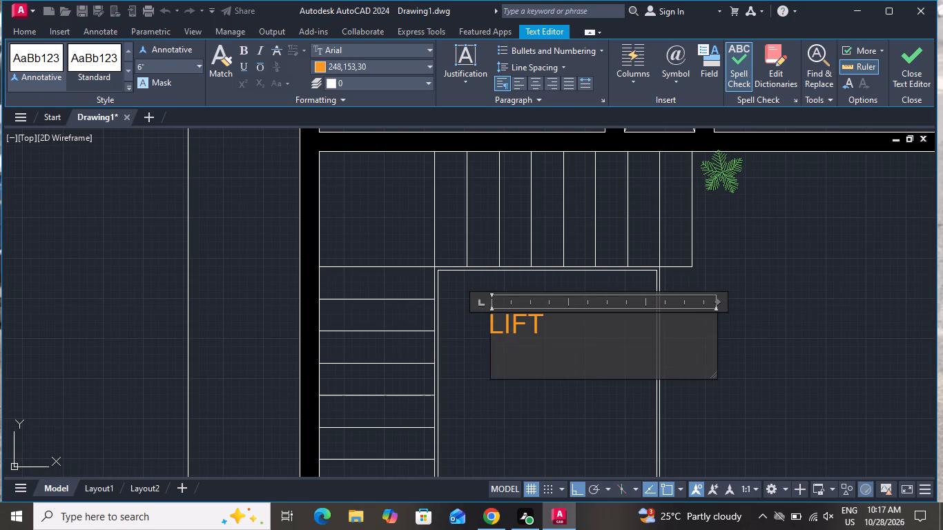
key("4")
type("'2")
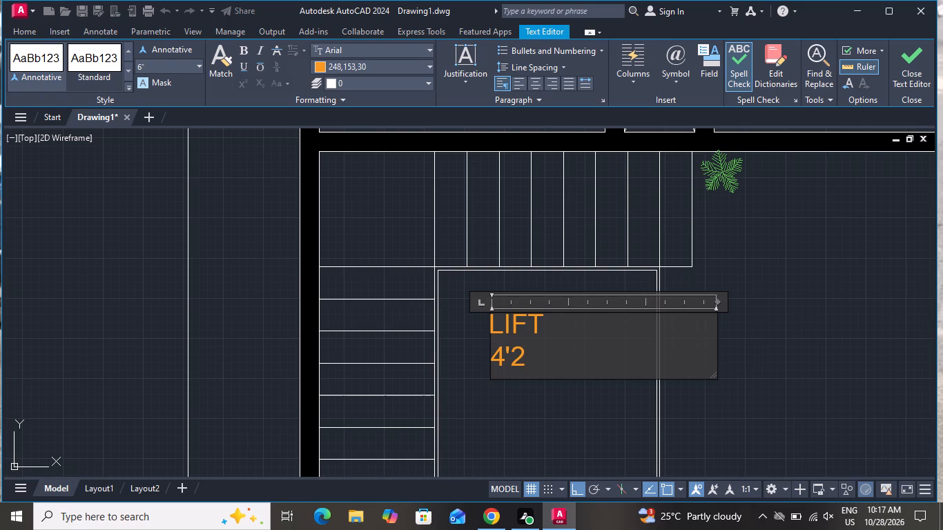
key("shift+quotedbl")
key("x")
key("5")
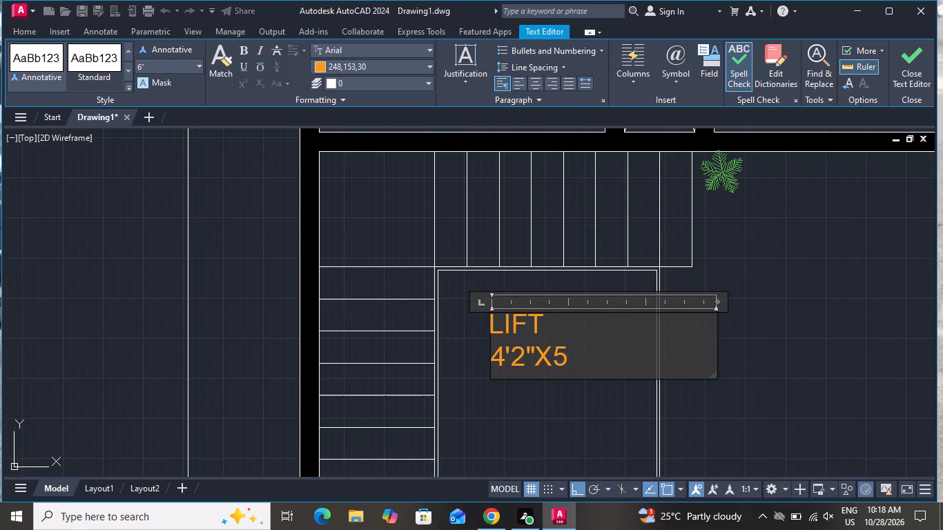
type("'0")
key("shift+quotedbl")
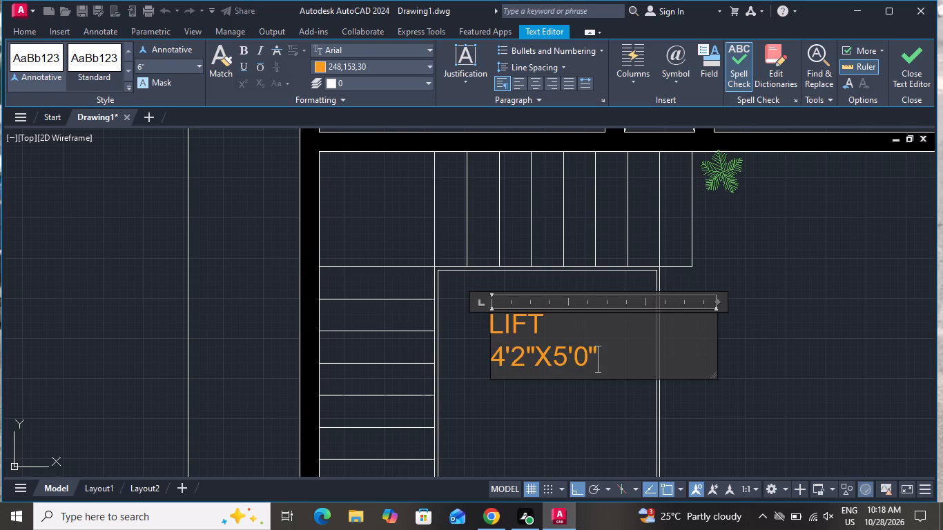
left_click(613, 420)
Copy the LIFT label about 7'-10" across into the open area between the stairs and the double door, with Ortho off.
scroll(607, 418, "down", 2)
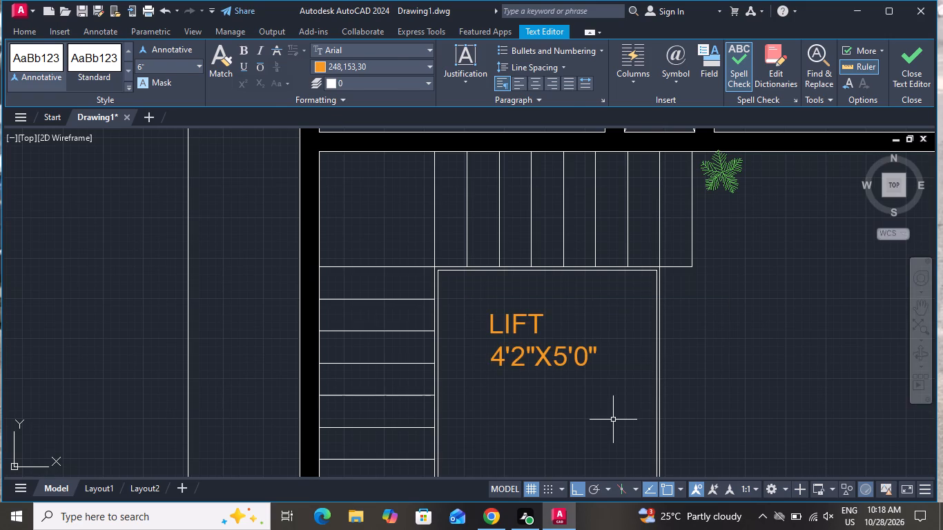
scroll(603, 413, "down", 2)
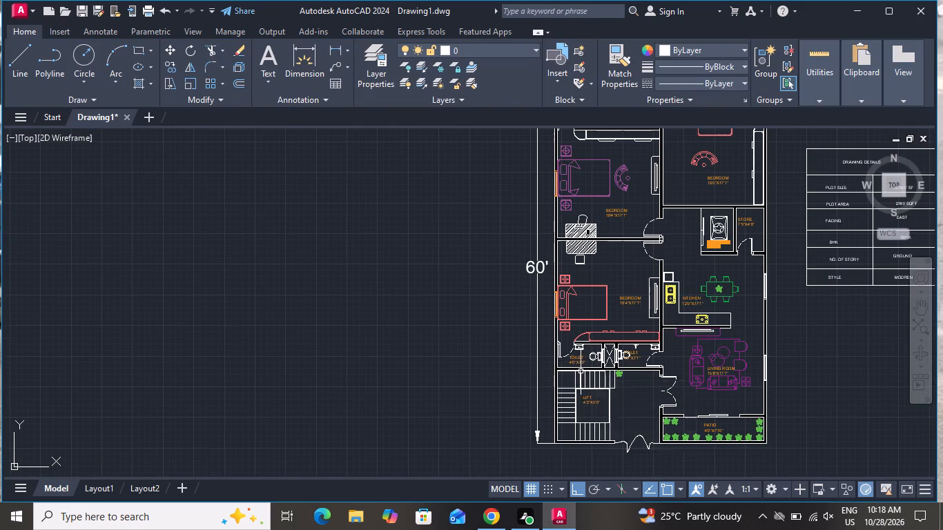
scroll(581, 371, "up", 1)
left_click(600, 420)
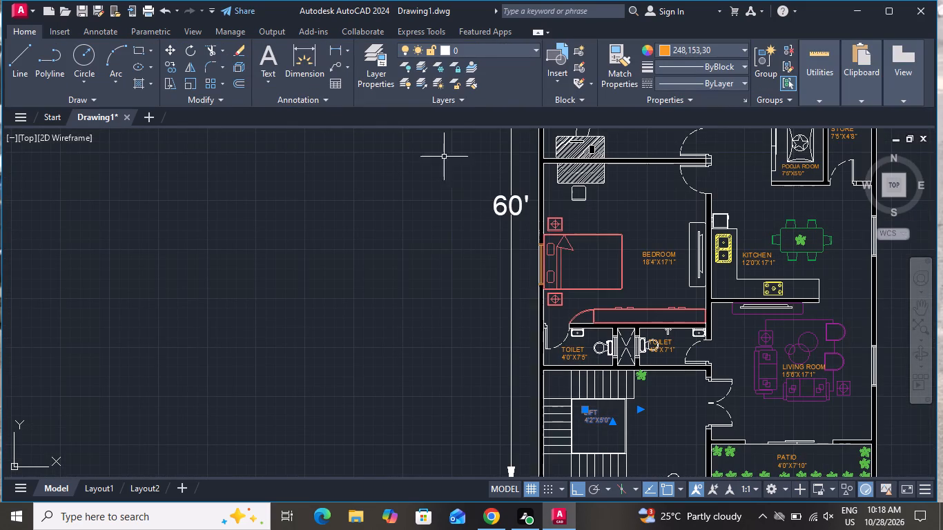
left_click(167, 67)
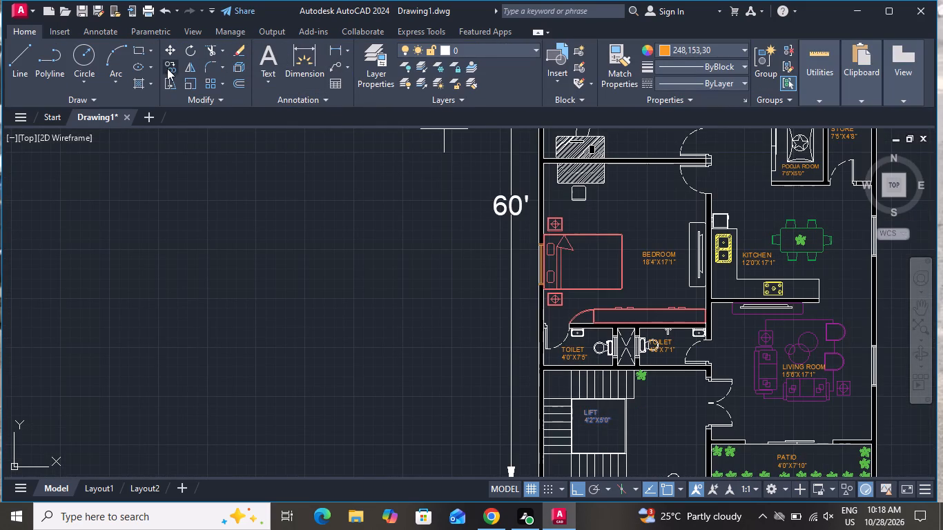
scroll(215, 130, "down", 2)
scroll(418, 236, "up", 3)
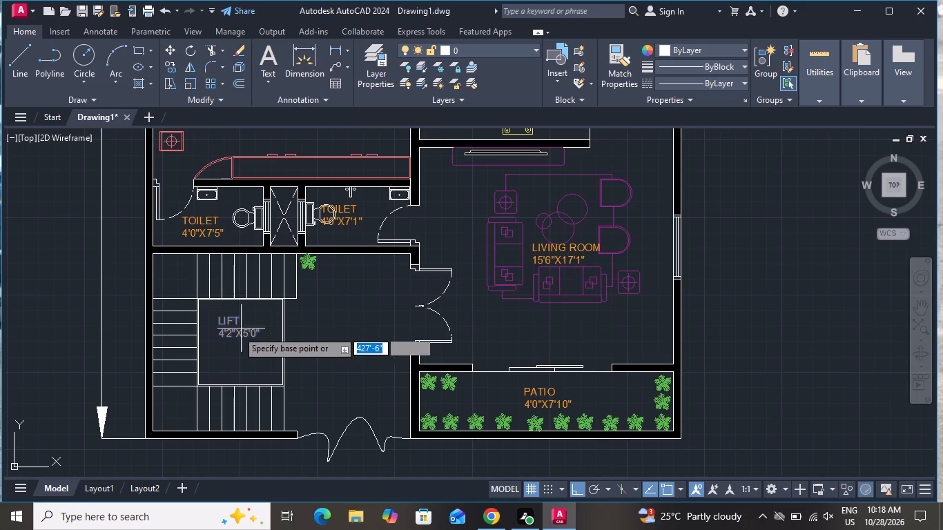
left_click(228, 337)
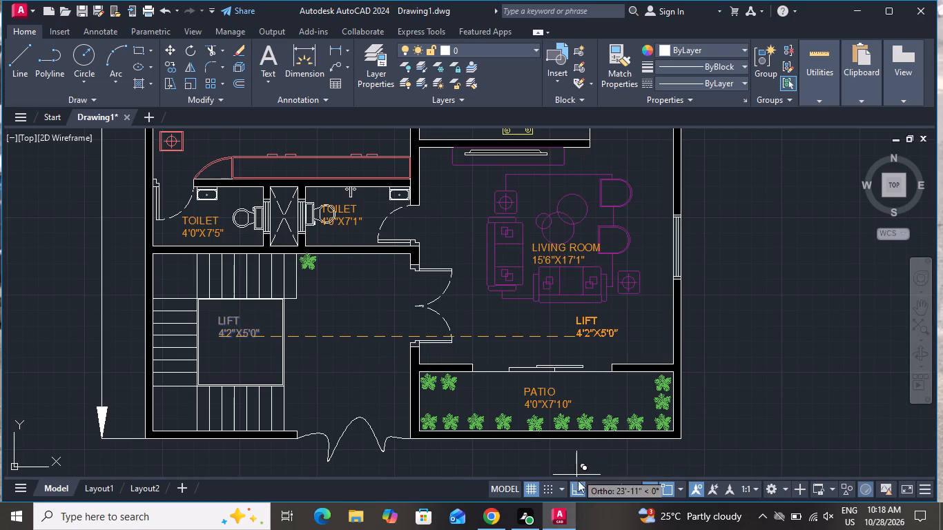
left_click(577, 490)
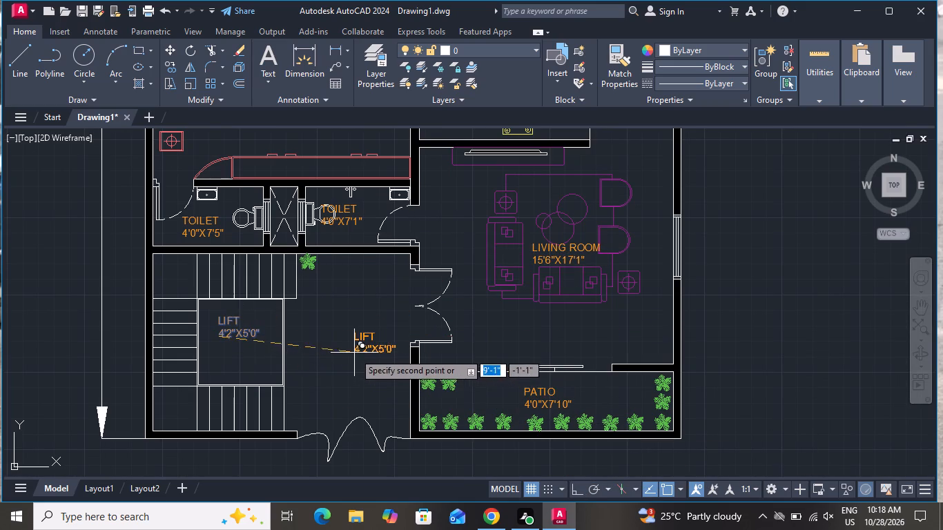
left_click(335, 344)
right_click(335, 344)
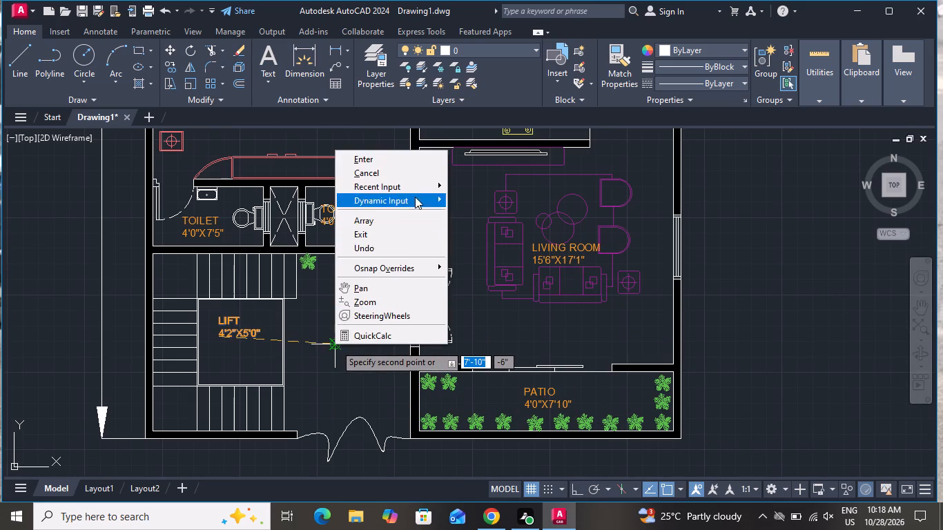
left_click_drag(421, 172, 432, 178)
Move the original LIFT label slightly down and right, closer to the middle of the double-line rectangle.
scroll(235, 323, "up", 2)
left_click(242, 320)
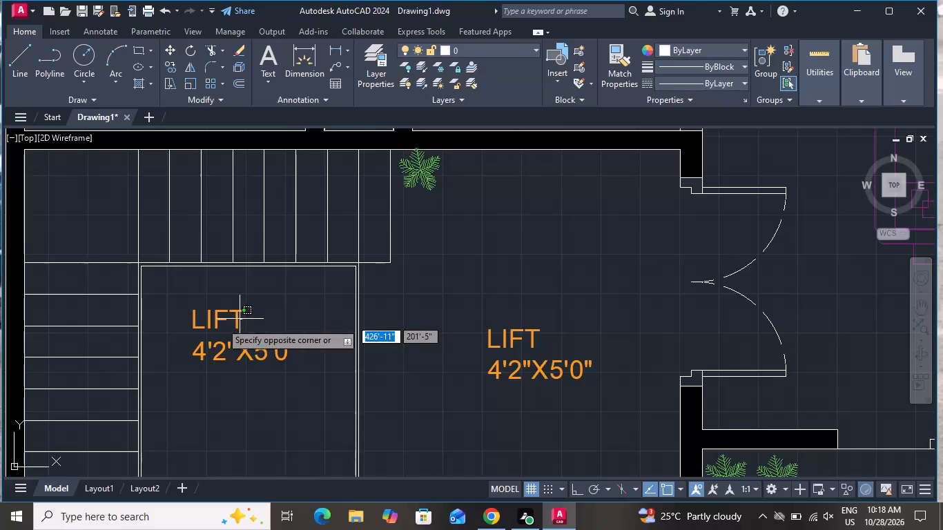
left_click(217, 326)
left_click(173, 55)
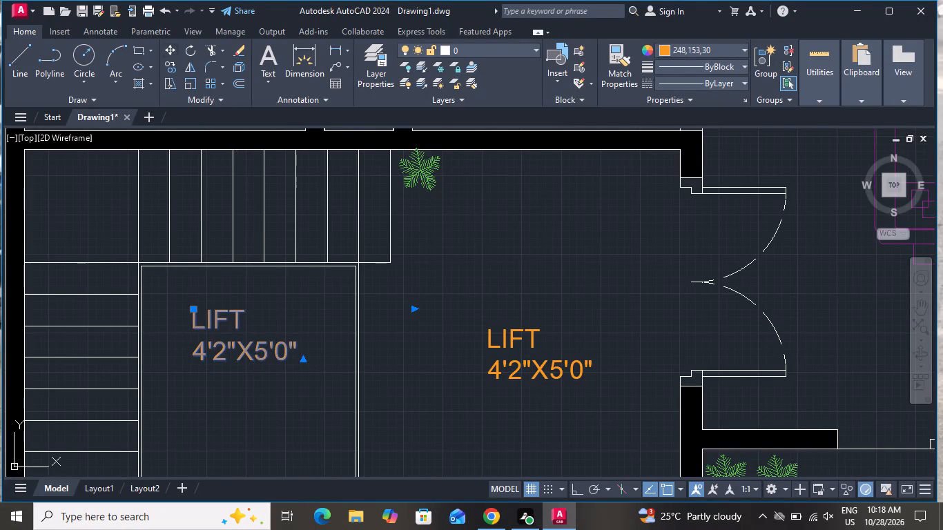
left_click(232, 340)
left_click(212, 383)
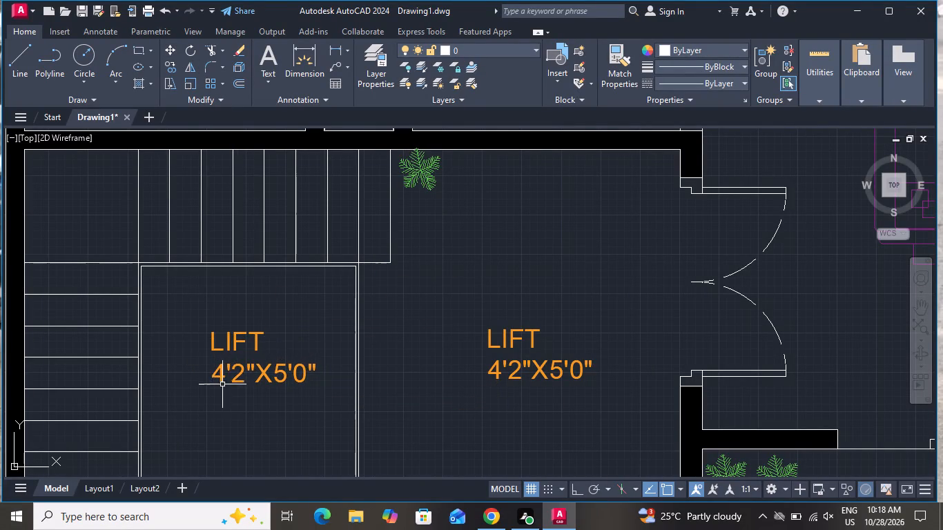
Change the first line of the copied label beside the double door to PORCH.
scroll(263, 378, "down", 2)
scroll(436, 355, "up", 2)
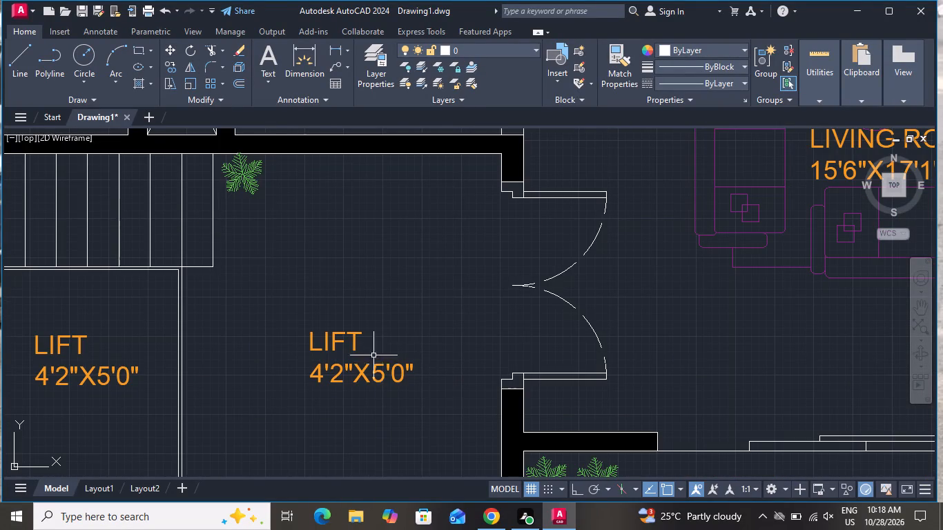
double_click(358, 336)
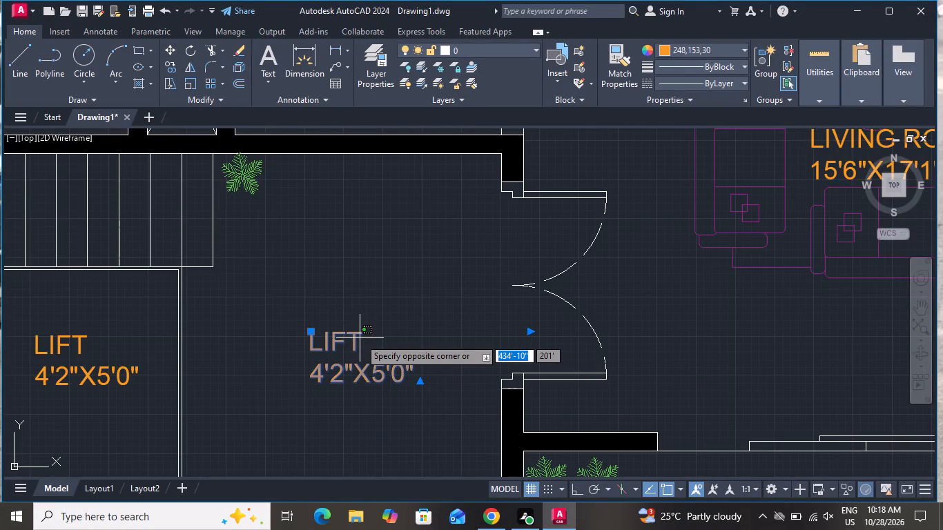
double_click(360, 338)
double_click(358, 328)
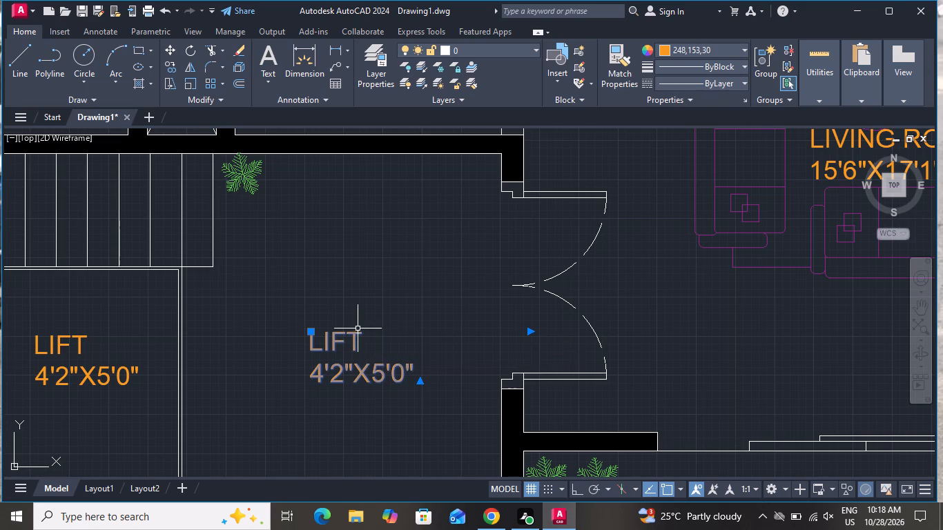
triple_click(358, 344)
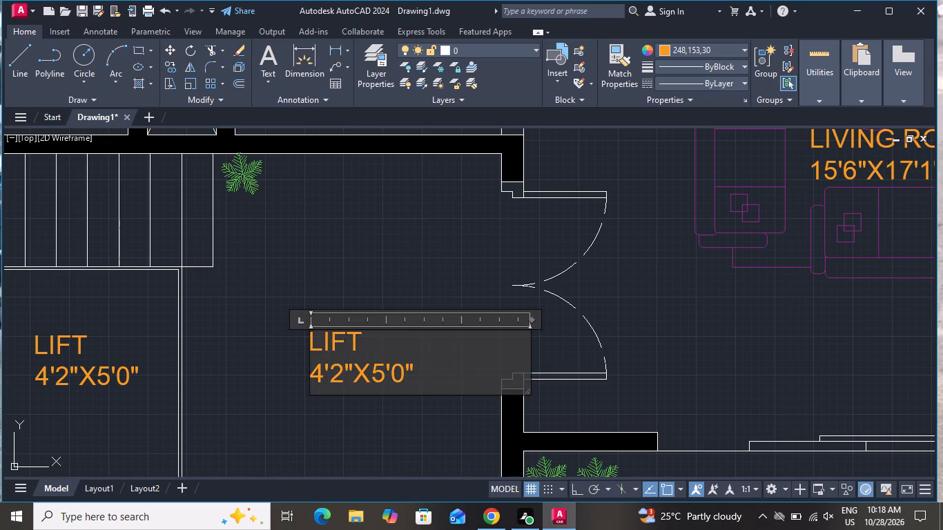
key("BackSpace")
key("BackSpace")
key("BackSpace")
key("BackSpace")
key("BackSpace")
key("BackSpace")
key("BackSpace")
key("BackSpace")
key("BackSpace")
key("BackSpace")
key("BackSpace")
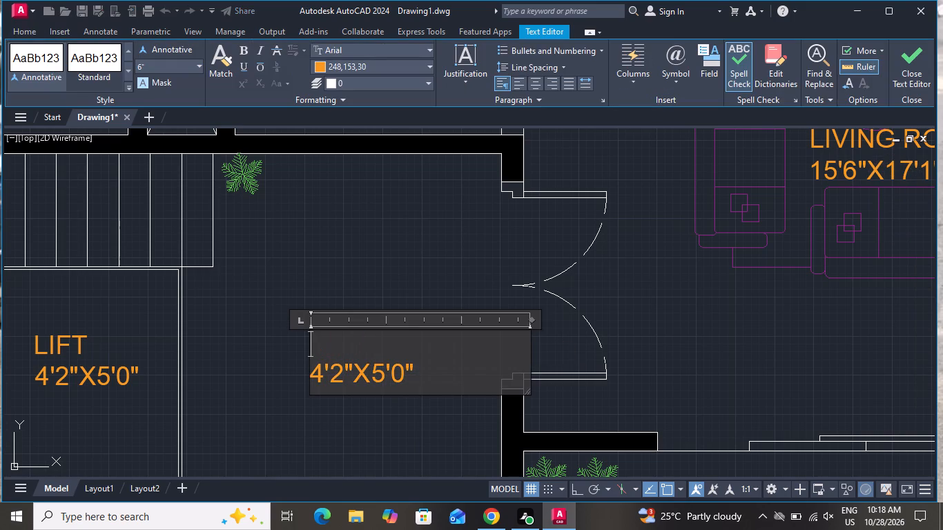
type("PORCH")
Replace the PORCH label's second line with the size 11'11"X8'7" and finish editing the text.
left_click(436, 375)
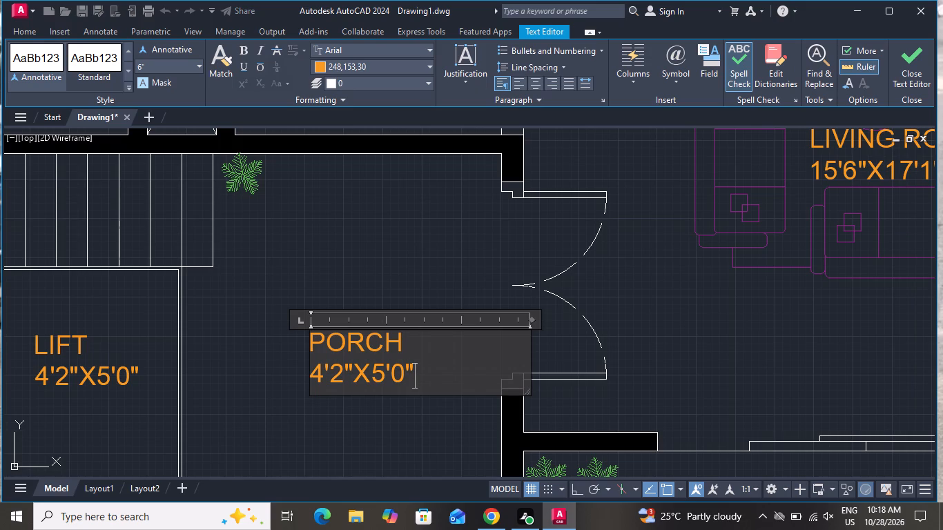
key("BackSpace")
key("BackSpace")
key("BackSpace")
key("BackSpace")
key("BackSpace")
key("BackSpace")
key("BackSpace")
key("BackSpace")
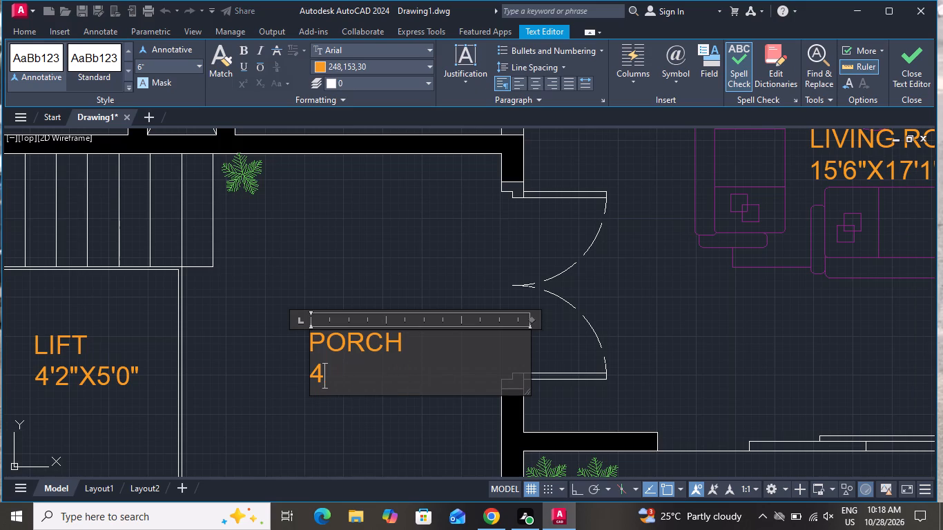
key("BackSpace")
type("11")
key("apostrophe")
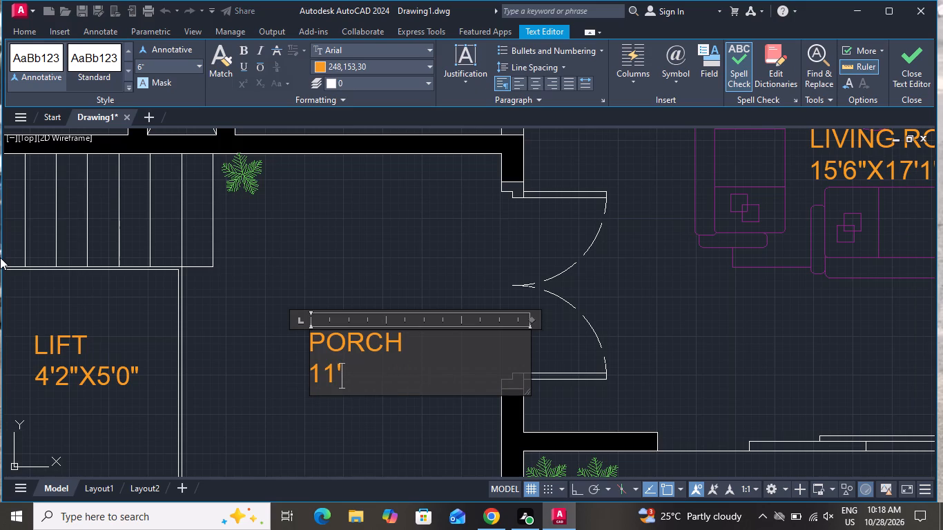
type("11")
type("\"X")
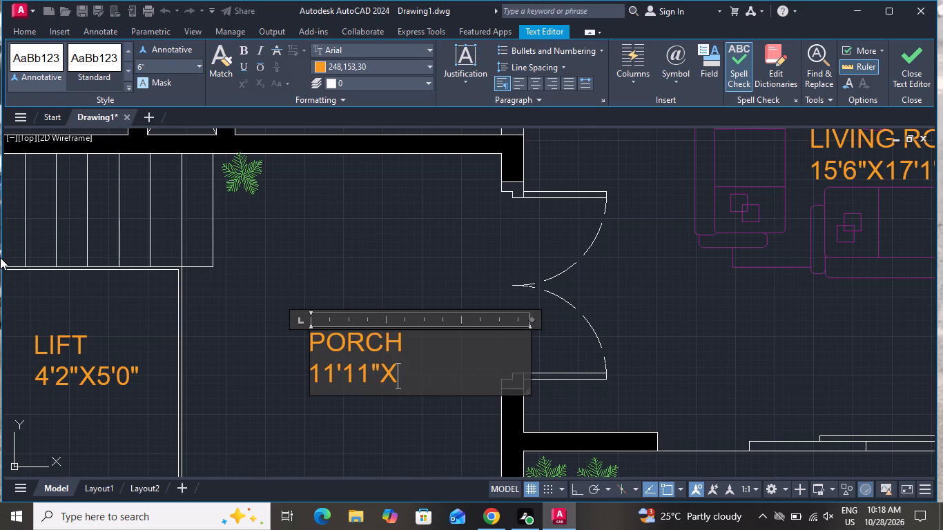
type("8'7")
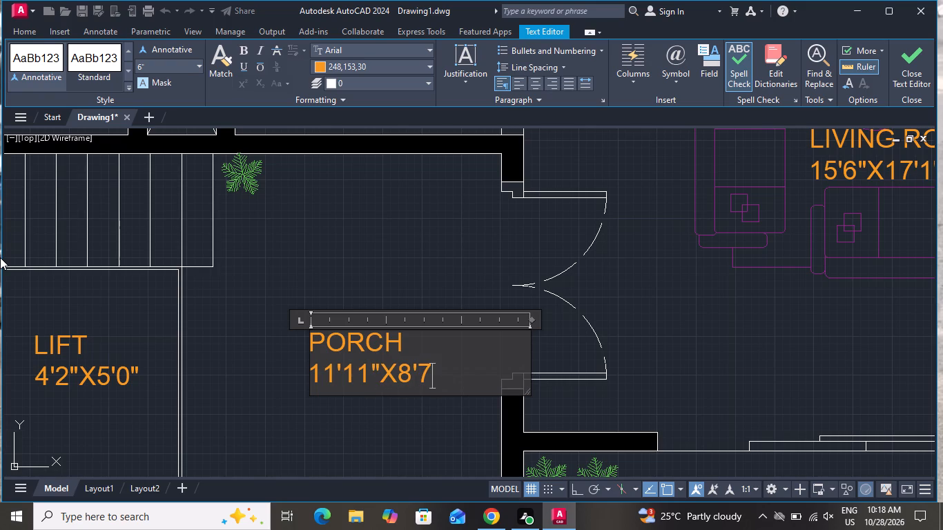
key("shift+quotedbl")
left_click(385, 197)
scroll(418, 264, "down", 4)
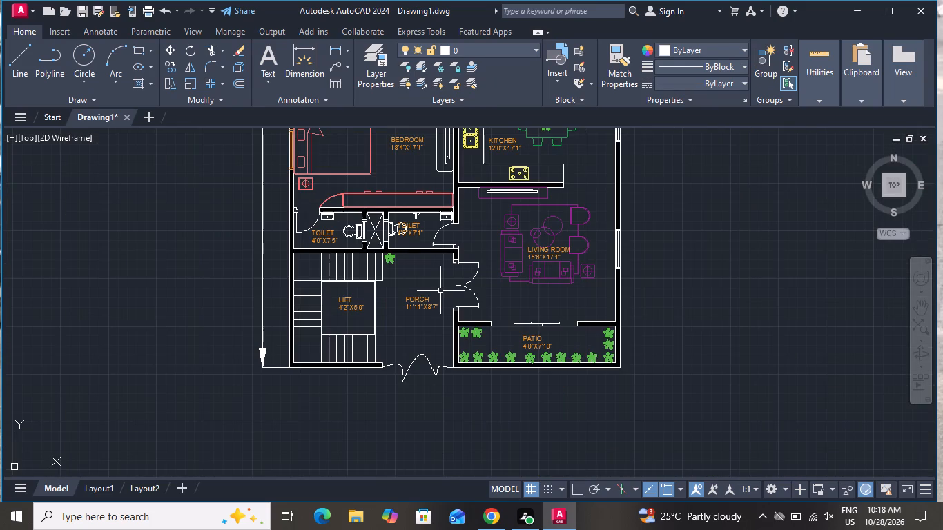
Copy the LIFT label straight up onto the stair flight above the lift.
scroll(323, 311, "up", 2)
left_click(368, 286)
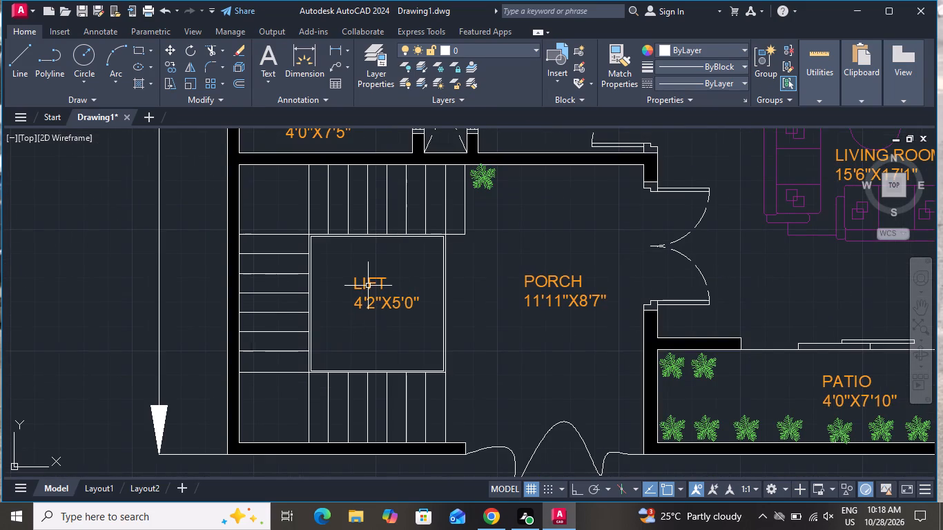
left_click(174, 68)
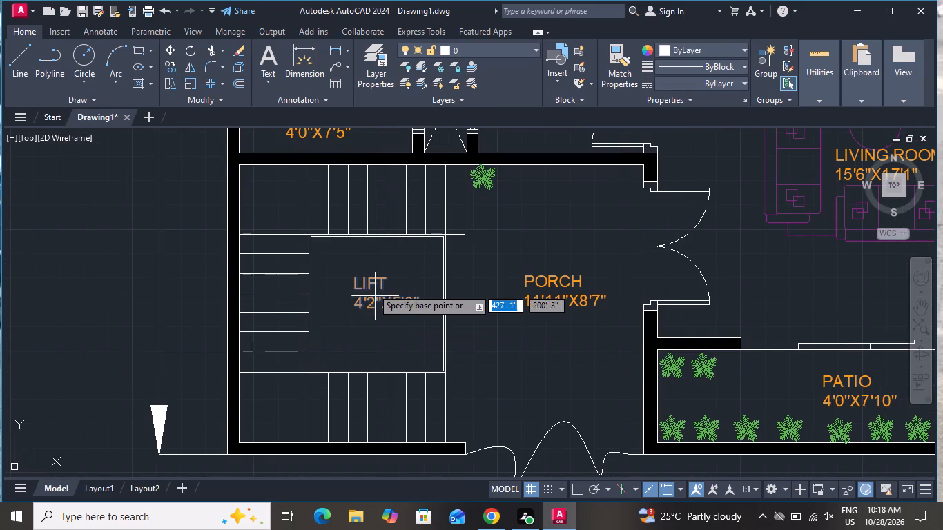
left_click(373, 288)
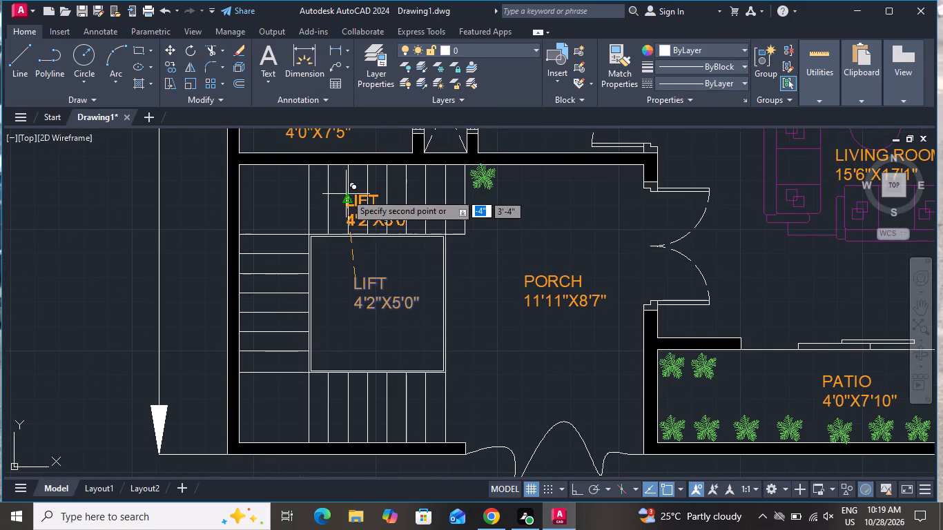
scroll(346, 193, "up", 3)
left_click(340, 140)
right_click(338, 149)
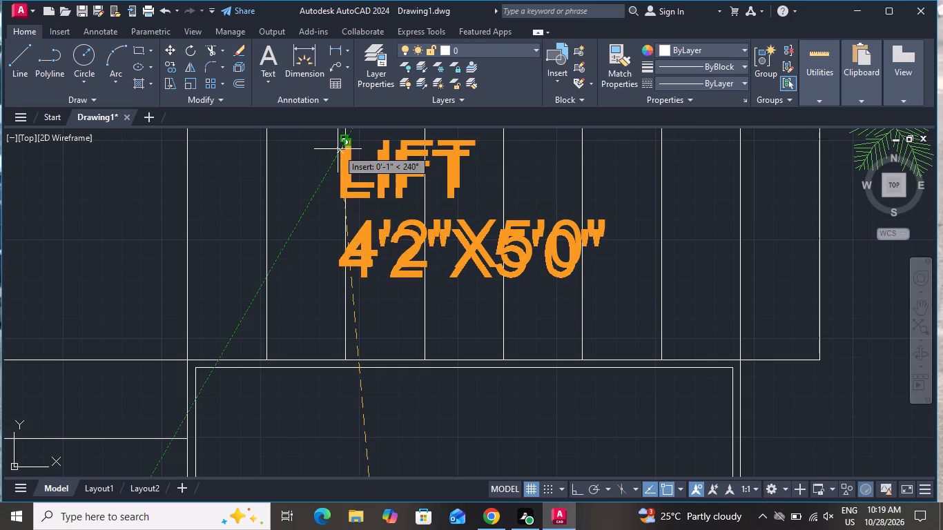
left_click(365, 173)
scroll(389, 214, "down", 2)
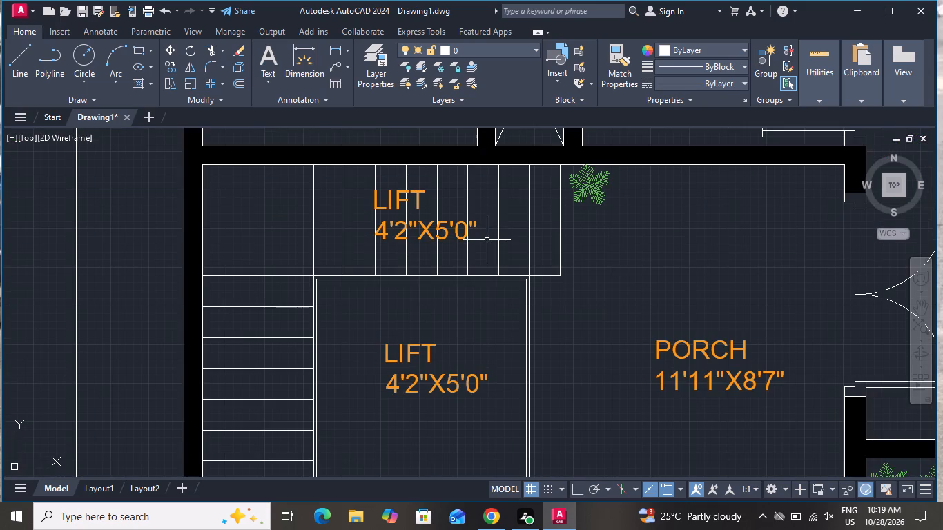
Replace both lines of the copied label on the upper stair flight with STAIRS and finish editing the text.
scroll(472, 220, "up", 3)
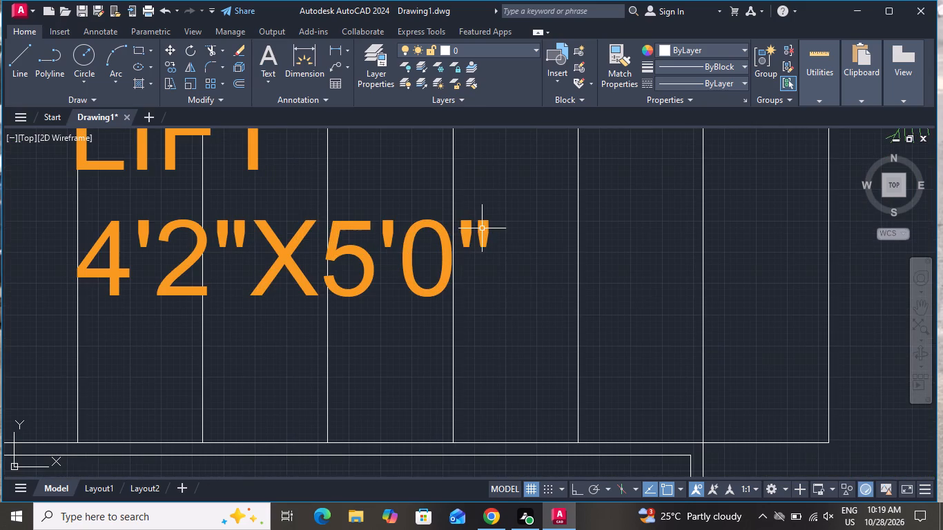
double_click(484, 227)
left_click_drag(488, 231, 488, 246)
left_click(489, 235)
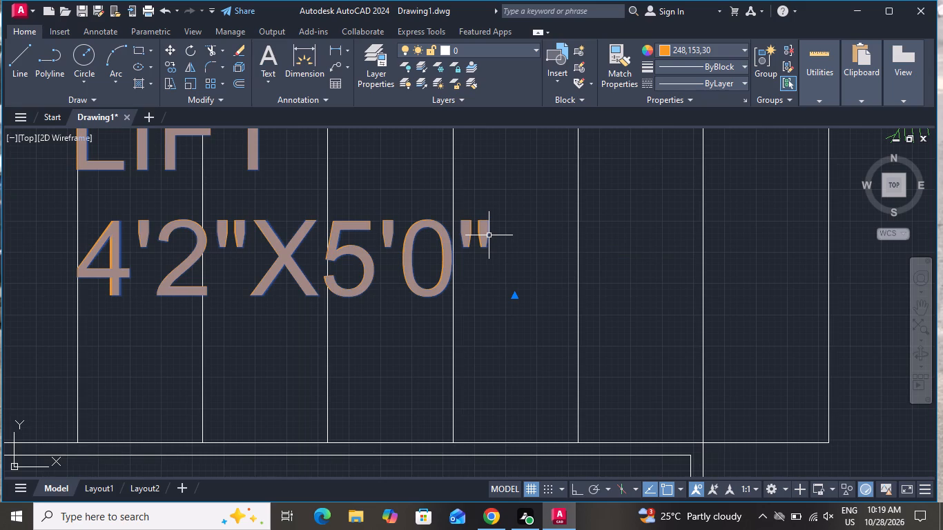
right_click(489, 235)
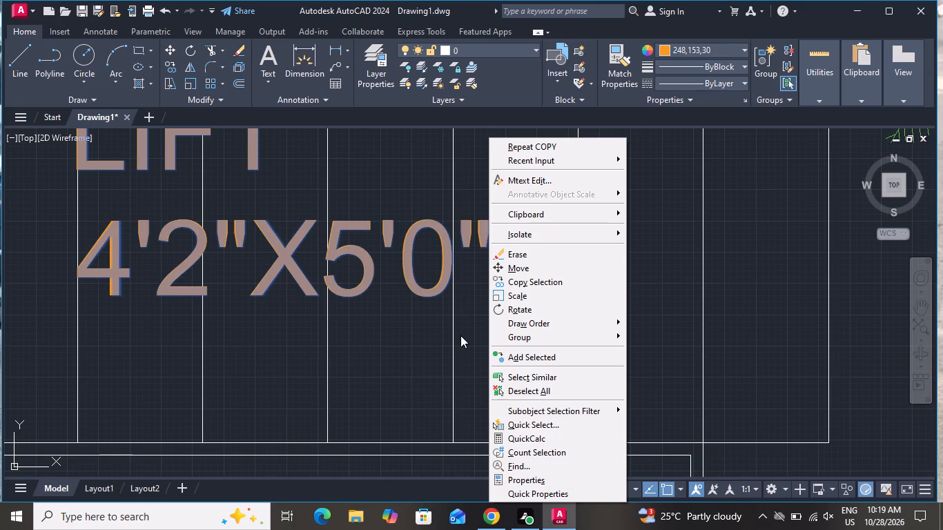
left_click(412, 300)
left_click(403, 242)
double_click(403, 242)
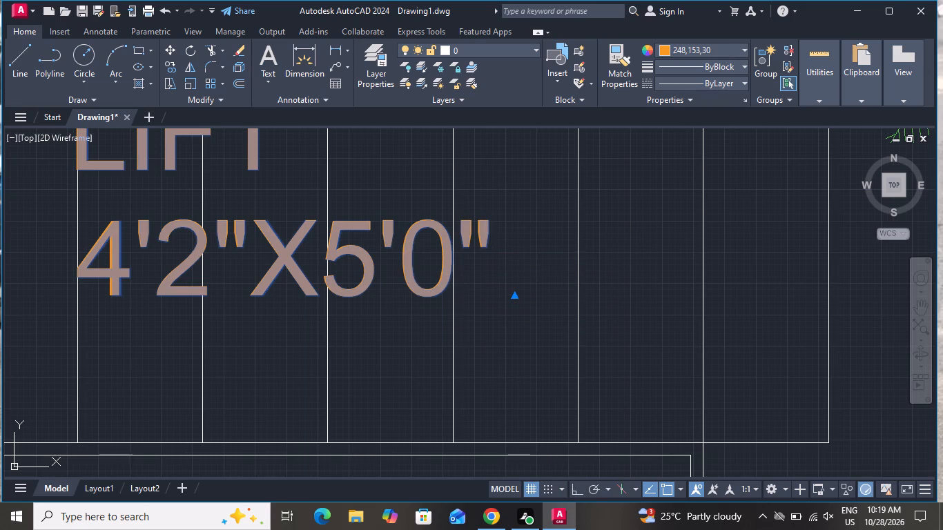
scroll(404, 242, "down", 4)
left_click(467, 253)
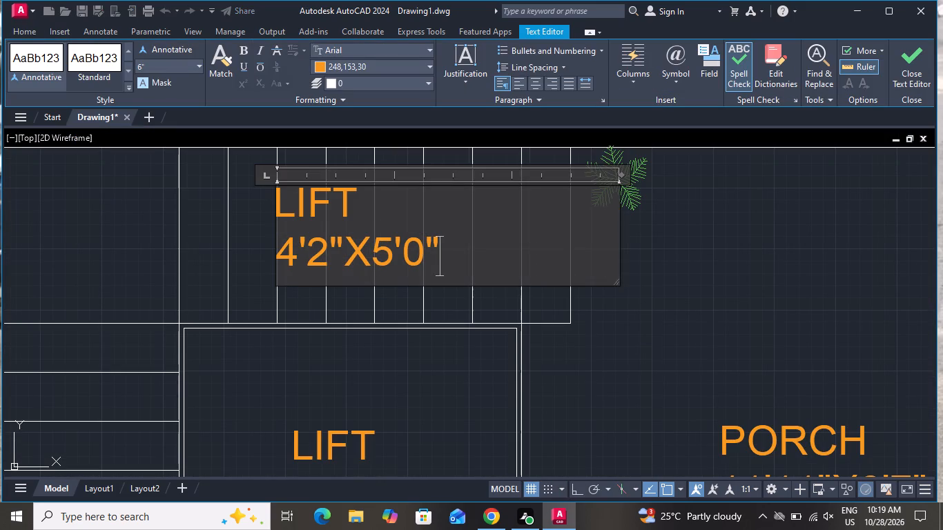
key("BackSpace")
key("BackSpace")
key("BackSpace")
key("BackSpace")
key("BackSpace")
key("BackSpace")
key("BackSpace")
key("BackSpace")
key("BackSpace")
key("BackSpace")
key("BackSpace")
key("BackSpace")
key("BackSpace")
key("BackSpace")
key("BackSpace")
key("BackSpace")
key("BackSpace")
key("BackSpace")
key("BackSpace")
key("BackSpace")
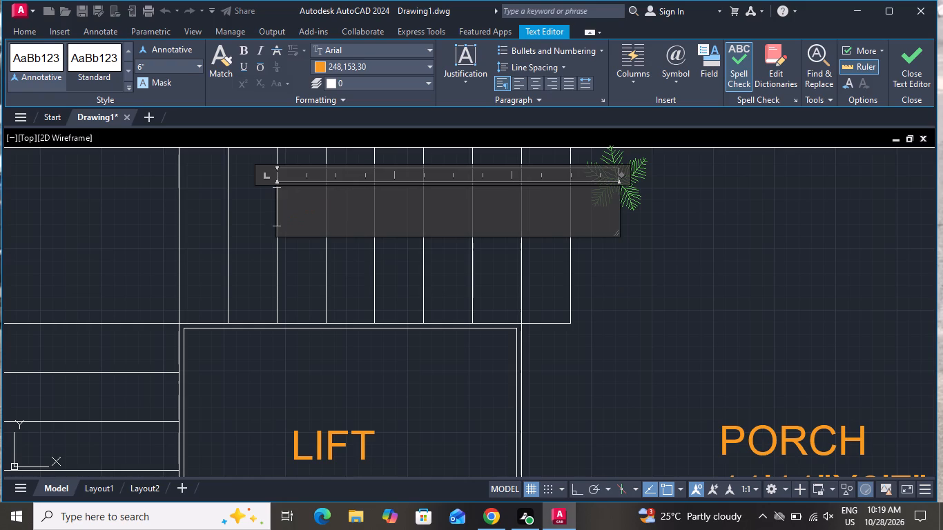
type("ST")
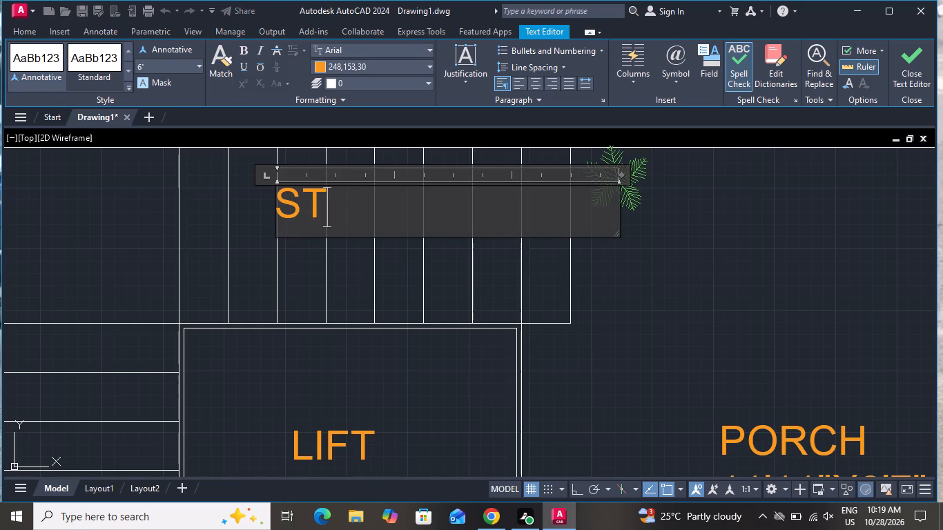
key("a")
type("IRS")
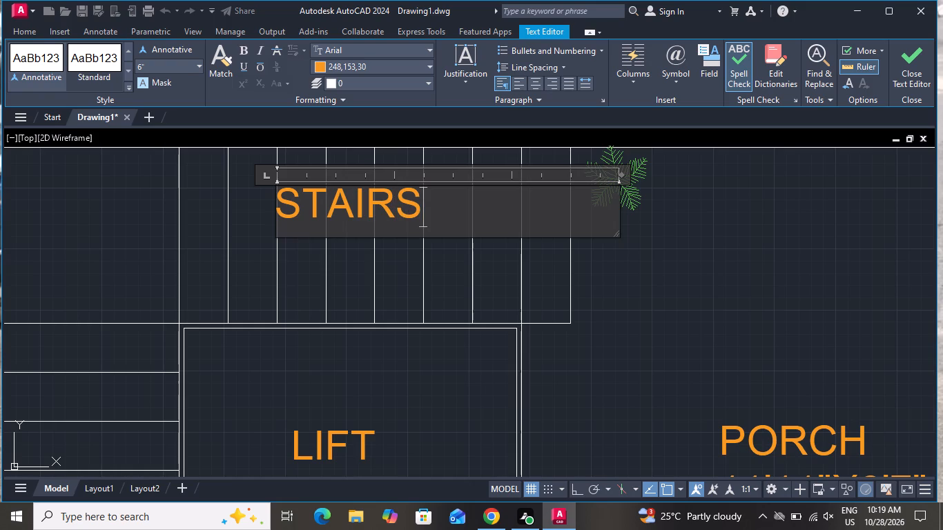
left_click(658, 313)
Examine the whole labelled floor plan and the drawing details table beside it.
scroll(650, 353, "down", 4)
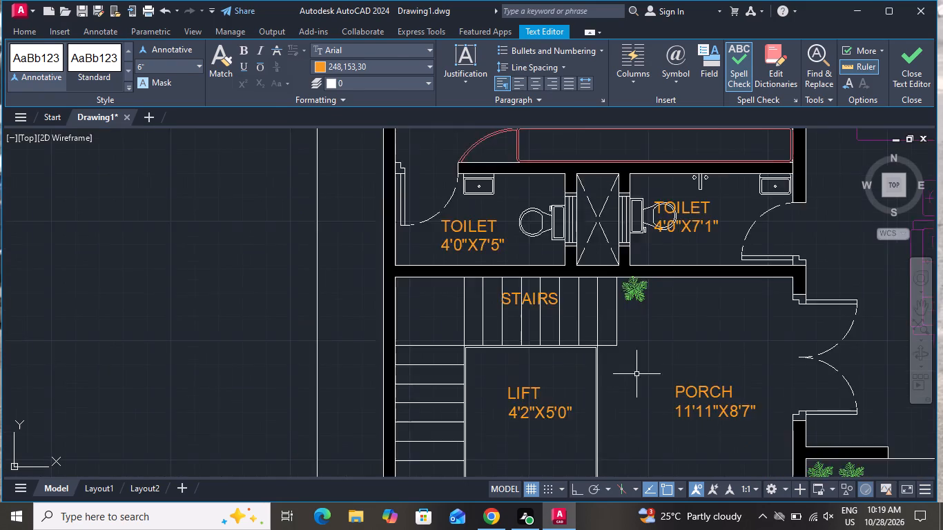
scroll(612, 390, "down", 3)
scroll(539, 375, "down", 1)
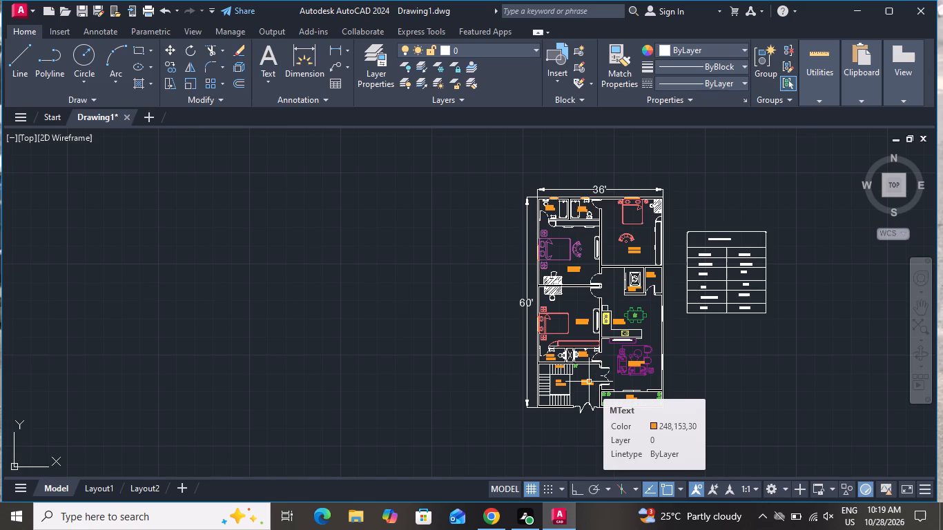
scroll(732, 262, "up", 3)
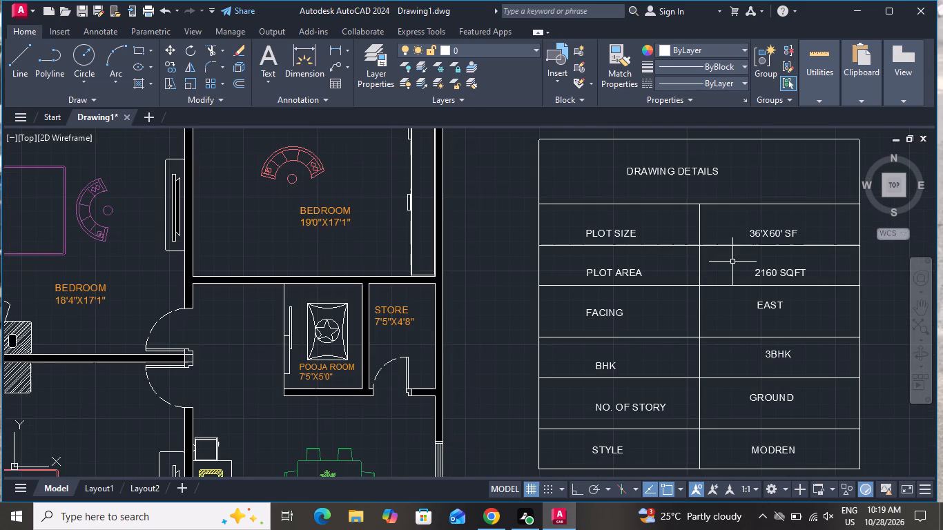
scroll(732, 262, "down", 3)
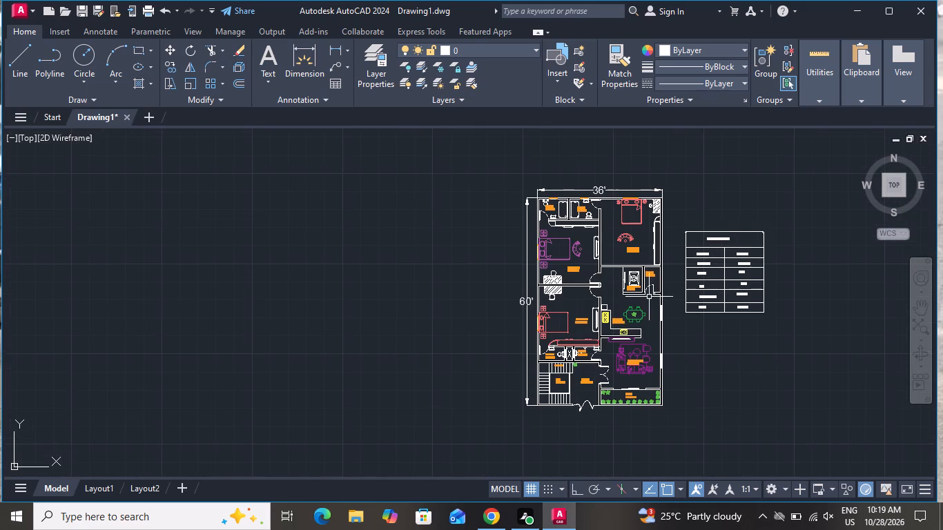
scroll(626, 300, "up", 1)
scroll(603, 302, "down", 2)
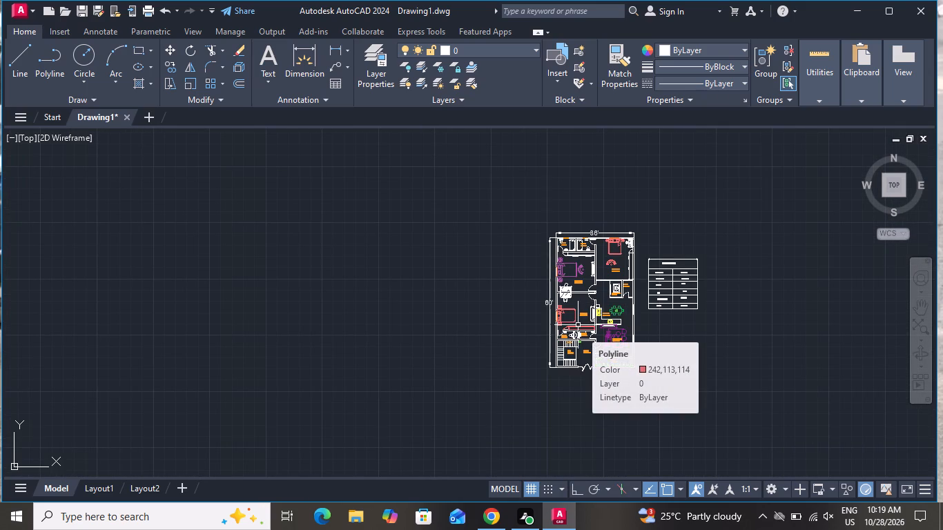
Draw a straight line across the porch entrance opening, from the stair wall's outer corner to the patio wall's outer corner.
scroll(593, 397, "up", 2)
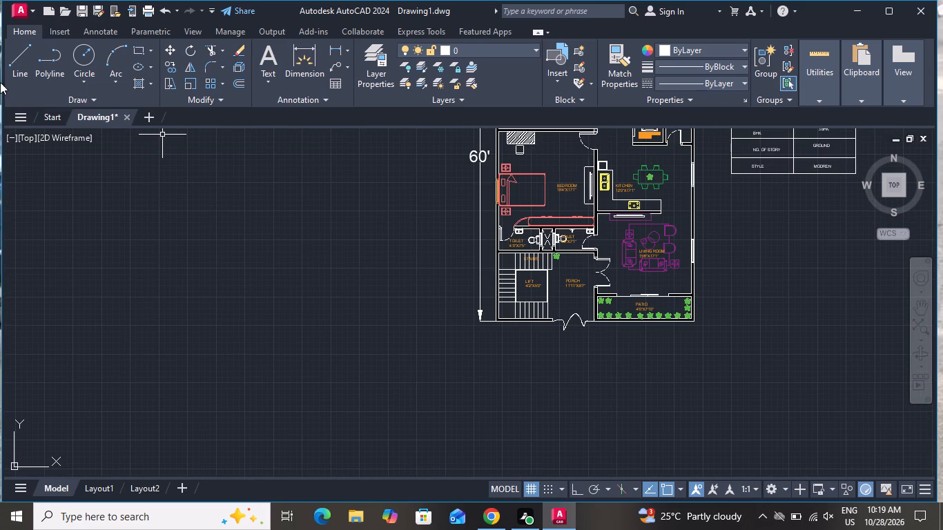
left_click(6, 54)
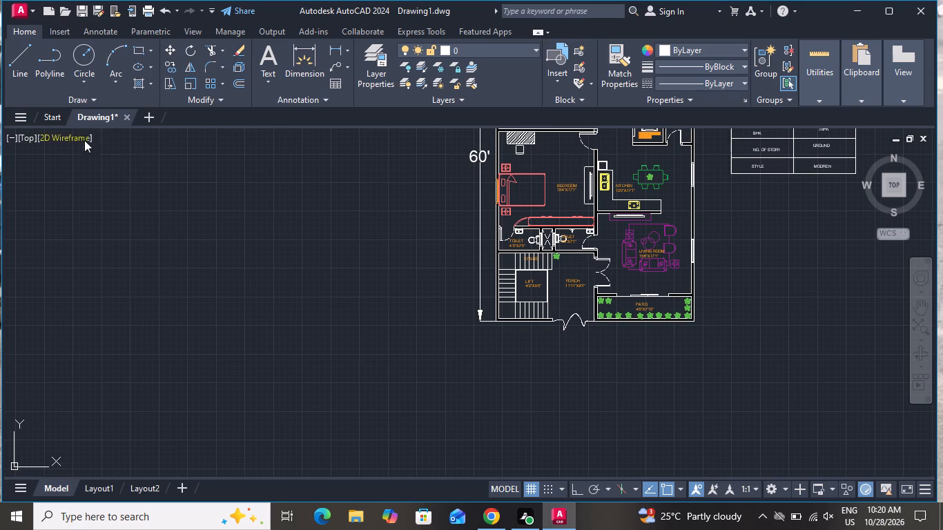
left_click(24, 60)
scroll(565, 307, "up", 2)
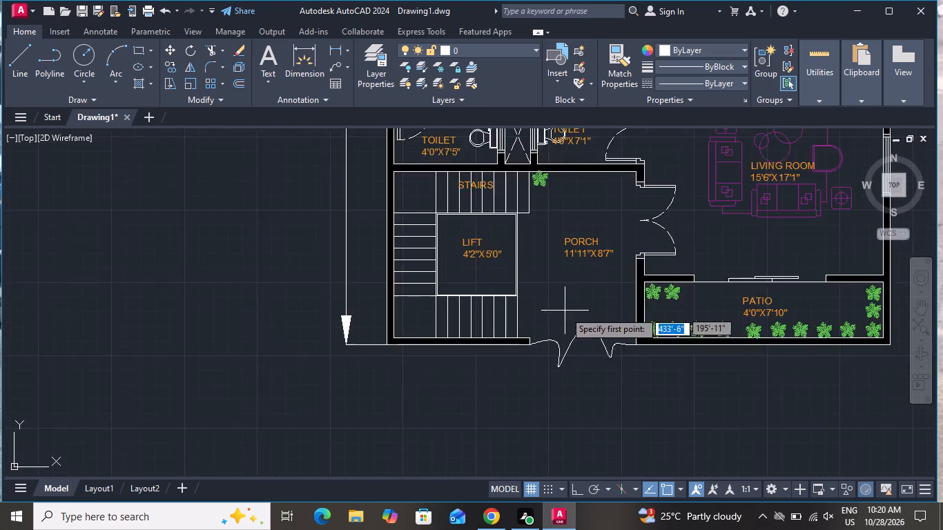
scroll(565, 311, "up", 1)
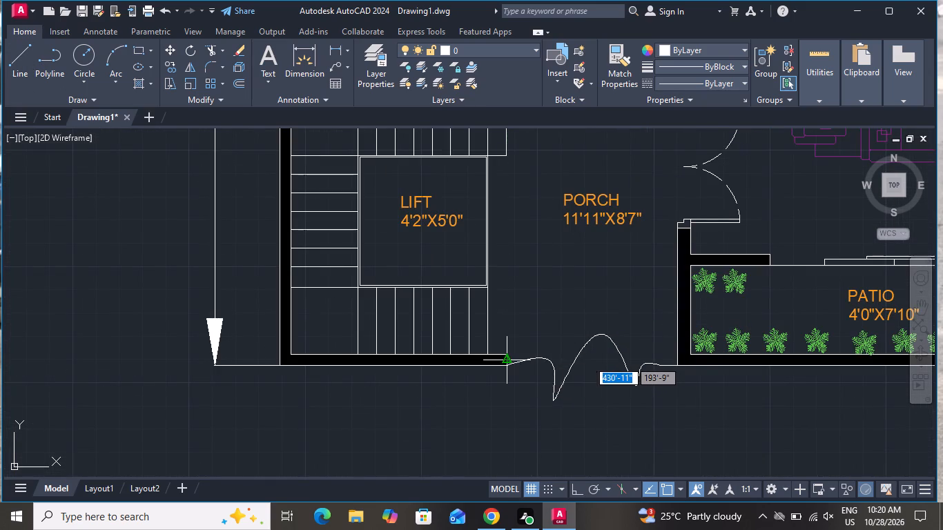
scroll(509, 391, "up", 2)
left_click(500, 328)
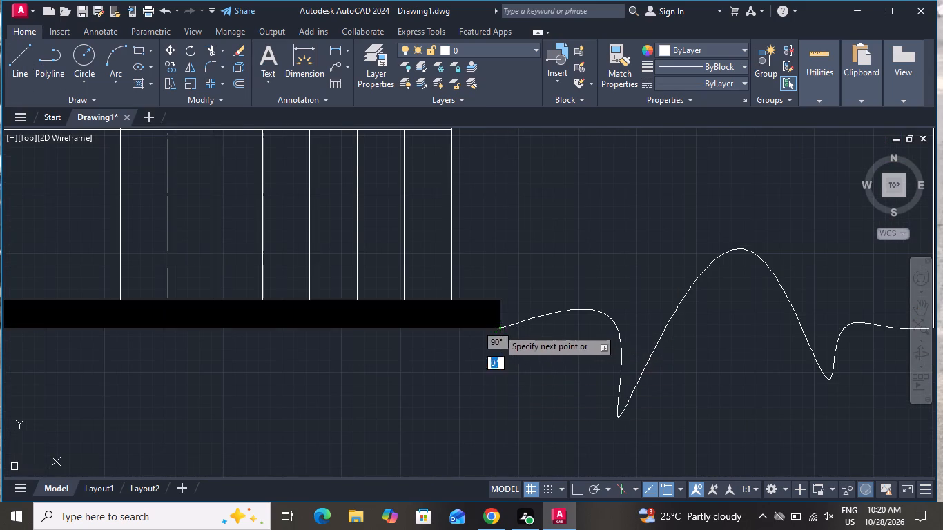
scroll(494, 331, "down", 2)
scroll(712, 328, "up", 4)
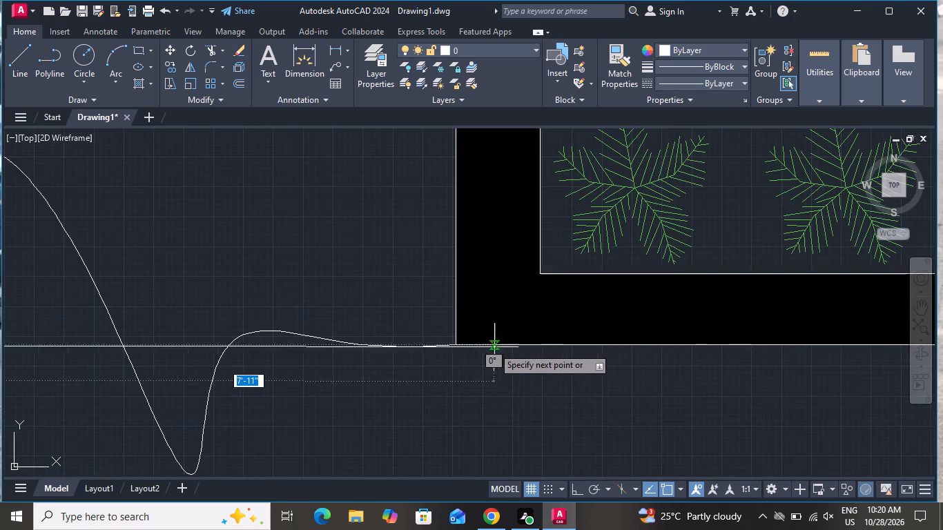
left_click(452, 344)
right_click(452, 344)
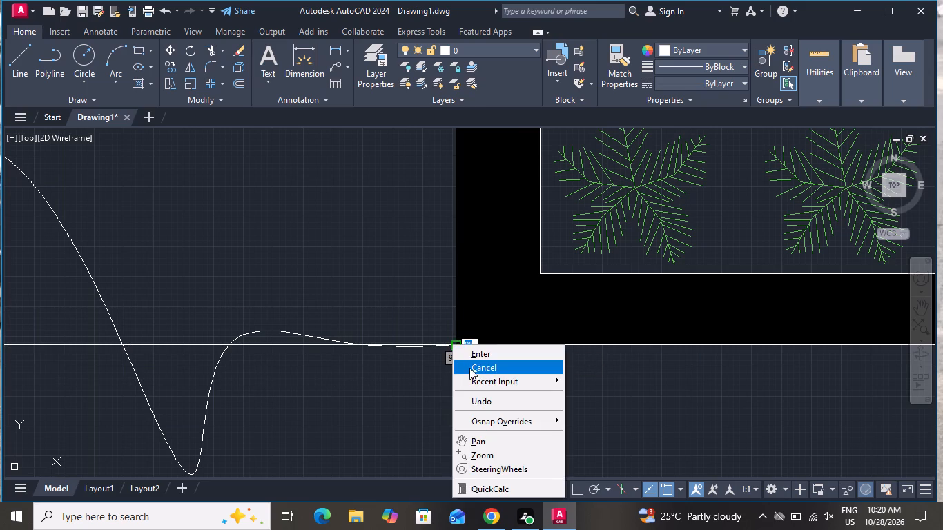
left_click(471, 370)
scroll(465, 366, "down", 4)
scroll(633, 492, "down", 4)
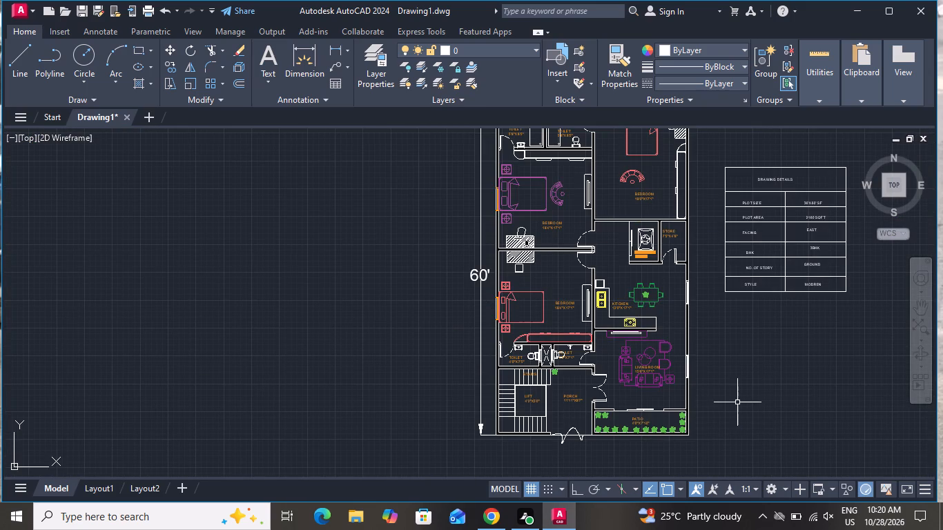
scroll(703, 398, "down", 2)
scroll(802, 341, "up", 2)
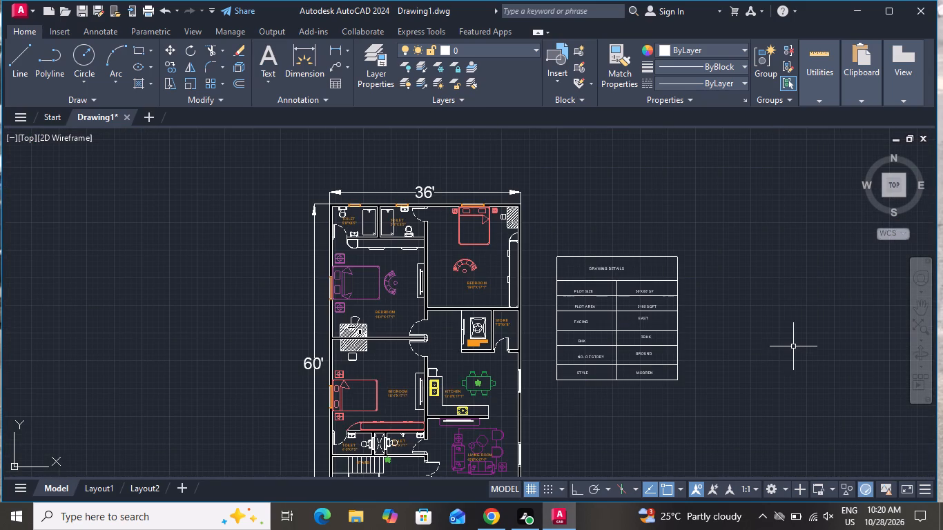
Save the drawing as Drawing10 in the AKSHA folder inside New folder on Local Disk (C:), keeping the AutoCAD 2018 DWG format.
key("ctrl+s")
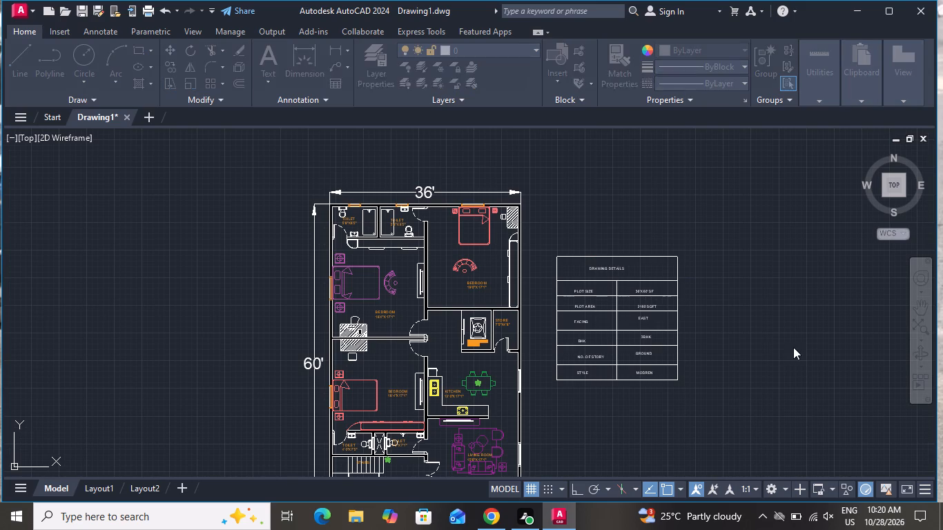
double_click(285, 222)
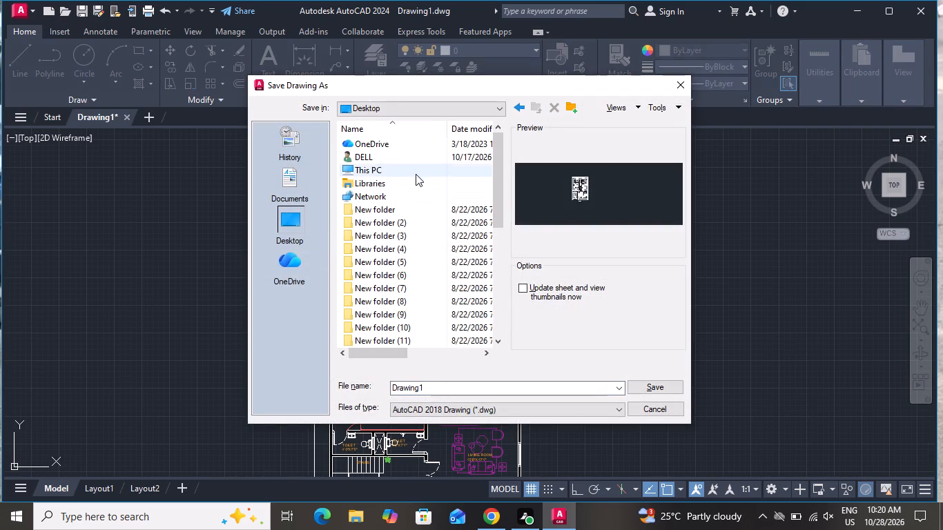
double_click(416, 171)
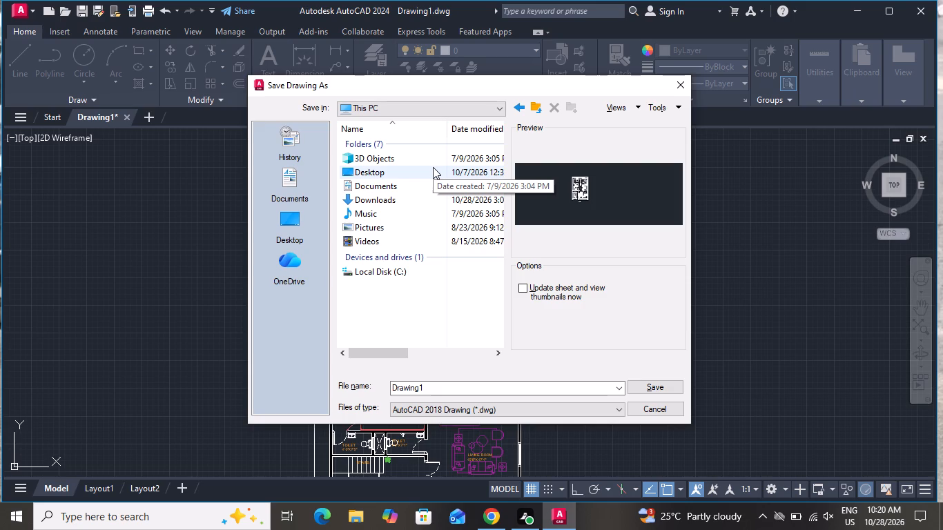
double_click(376, 267)
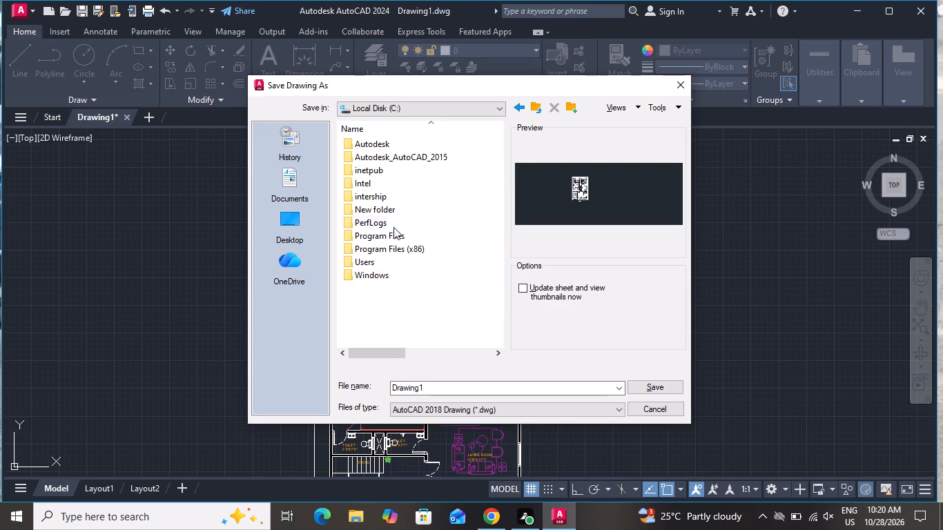
double_click(400, 205)
double_click(400, 148)
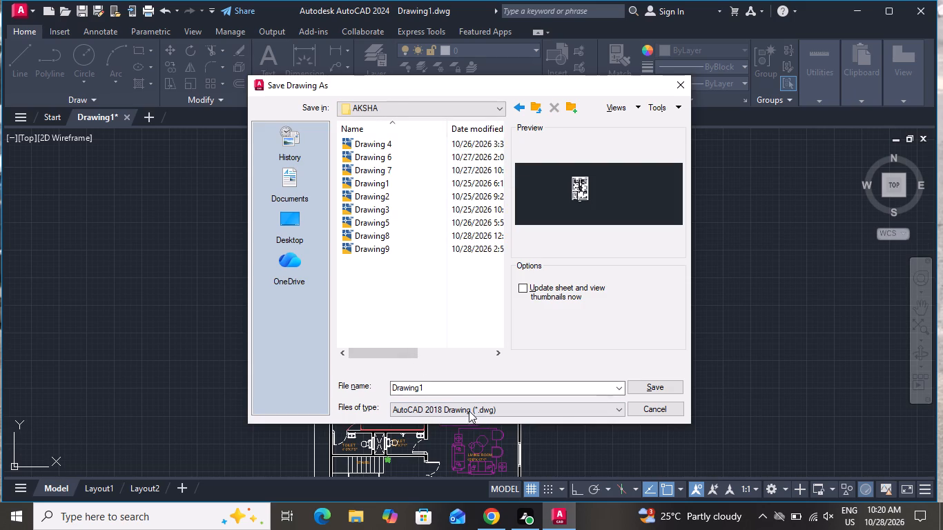
left_click(455, 389)
double_click(455, 389)
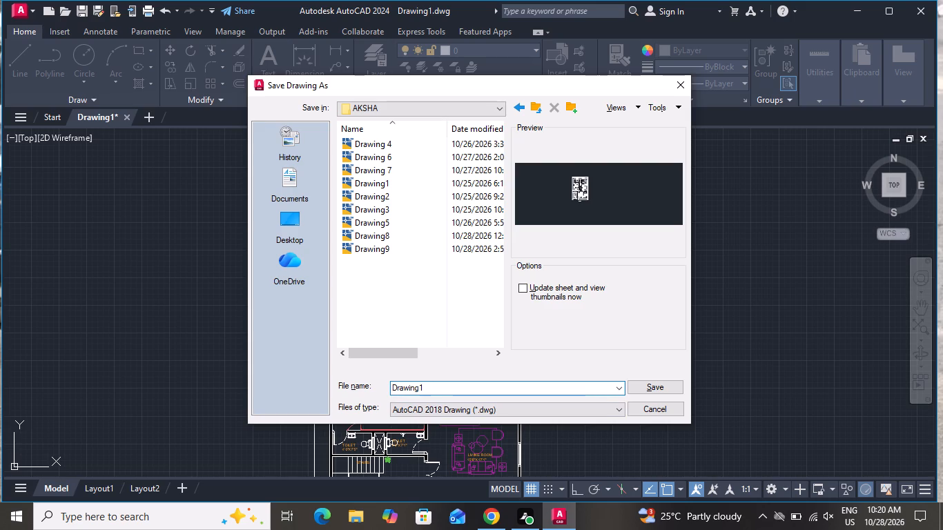
type("10")
key("BackSpace")
key("BackSpace")
key("BackSpace")
type("10")
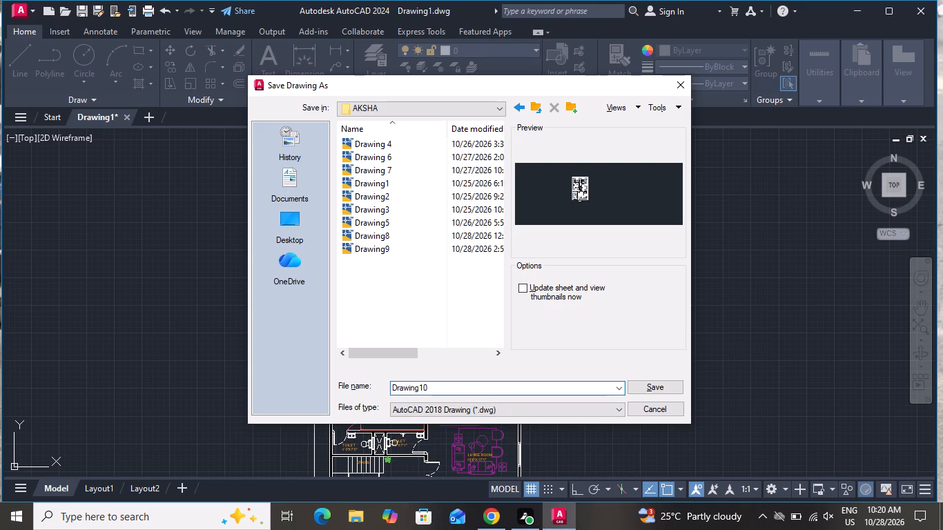
left_click(648, 381)
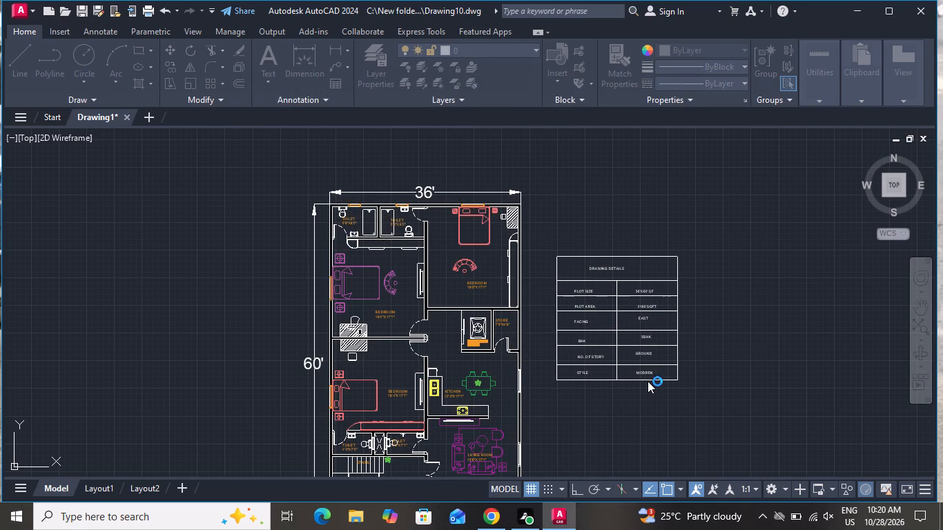
Turn off command logging with LOGFILEOFF.
scroll(647, 362, "down", 1)
type("LOG")
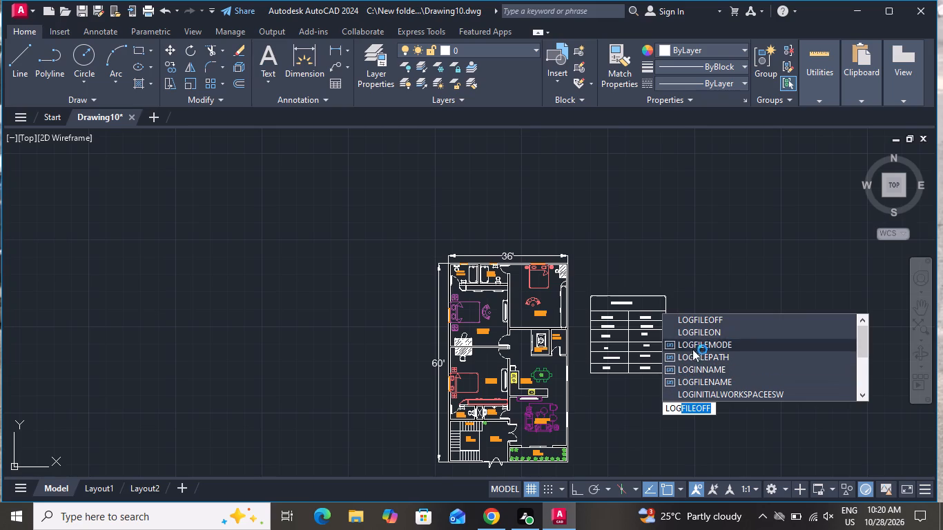
left_click(706, 321)
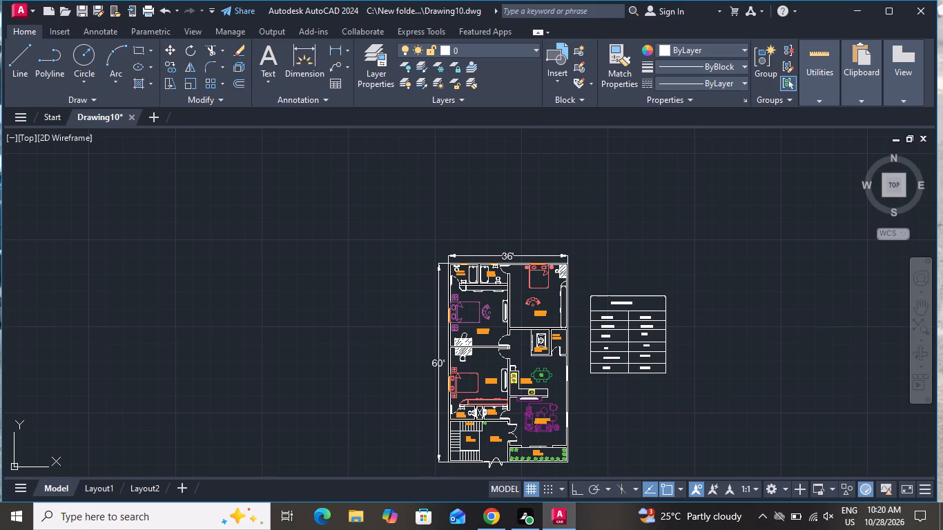
Set up a plot from the previous plot settings, with a window area enclosing the whole floor plan, its dimensions and the drawing details table.
key("ctrl+p")
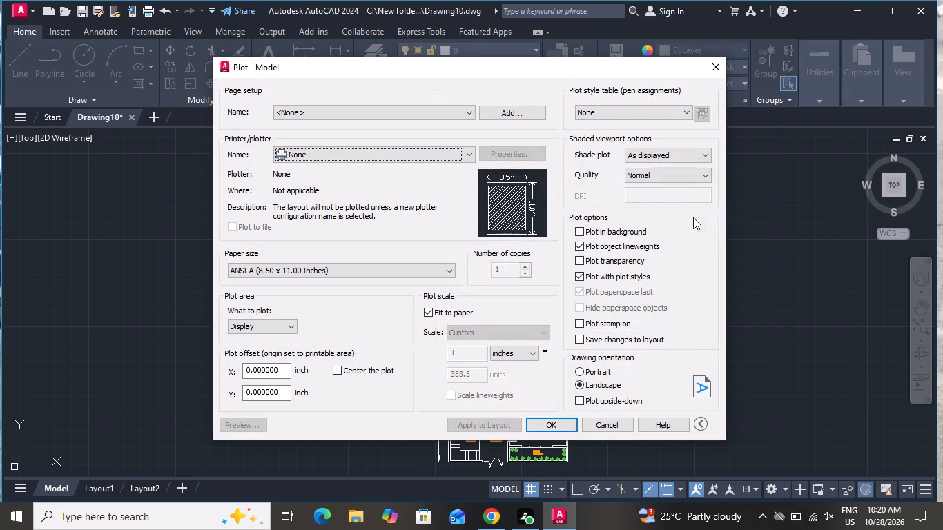
left_click(363, 108)
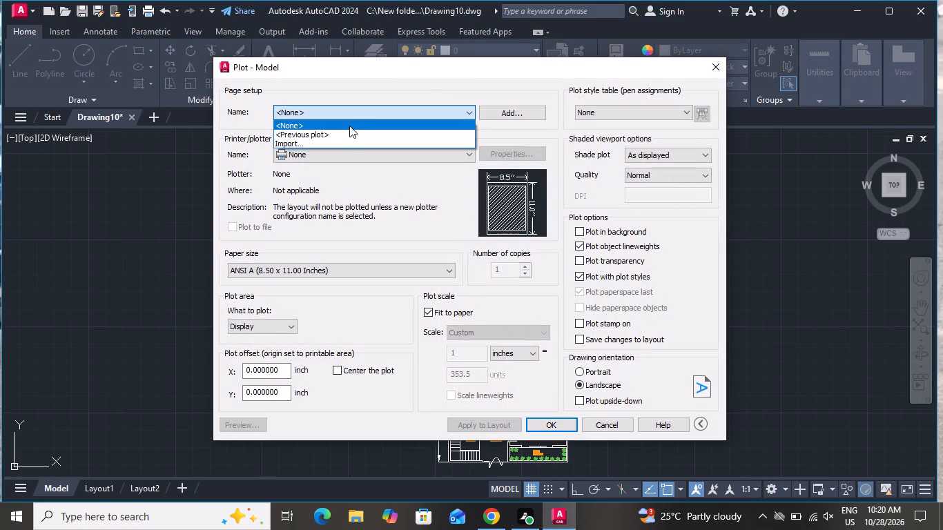
left_click(347, 131)
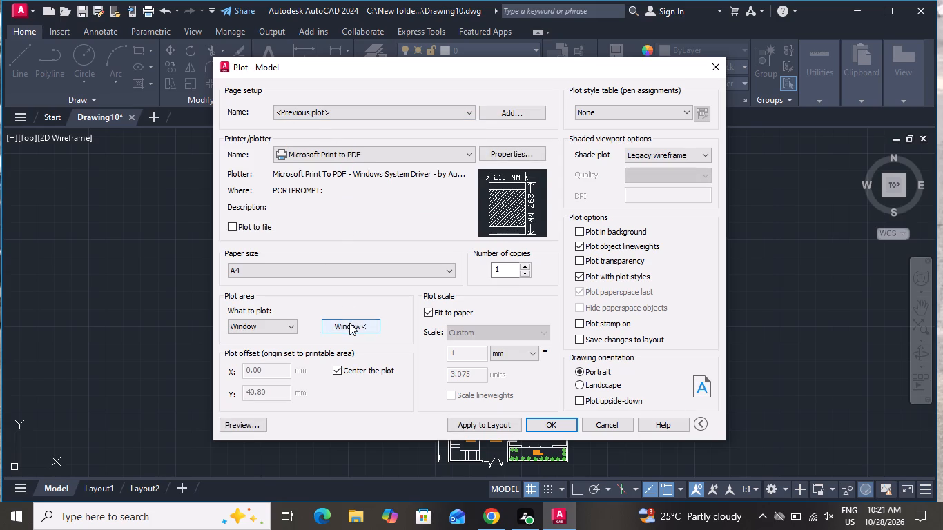
left_click(349, 323)
scroll(351, 322, "down", 3)
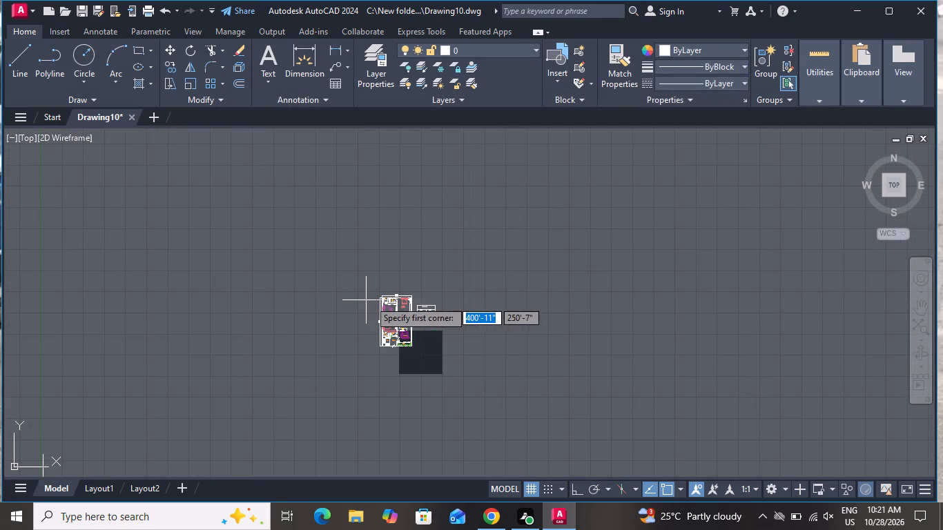
scroll(371, 302, "up", 2)
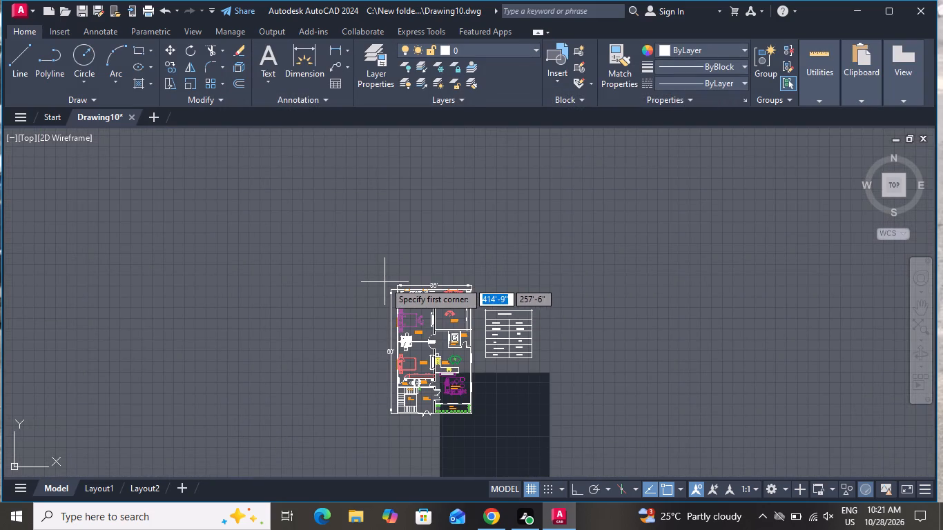
left_click(385, 280)
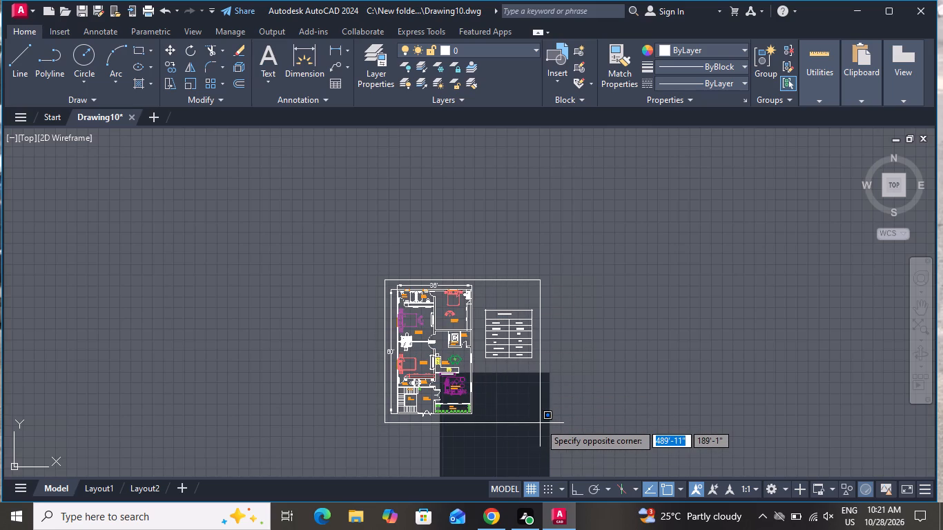
left_click(540, 423)
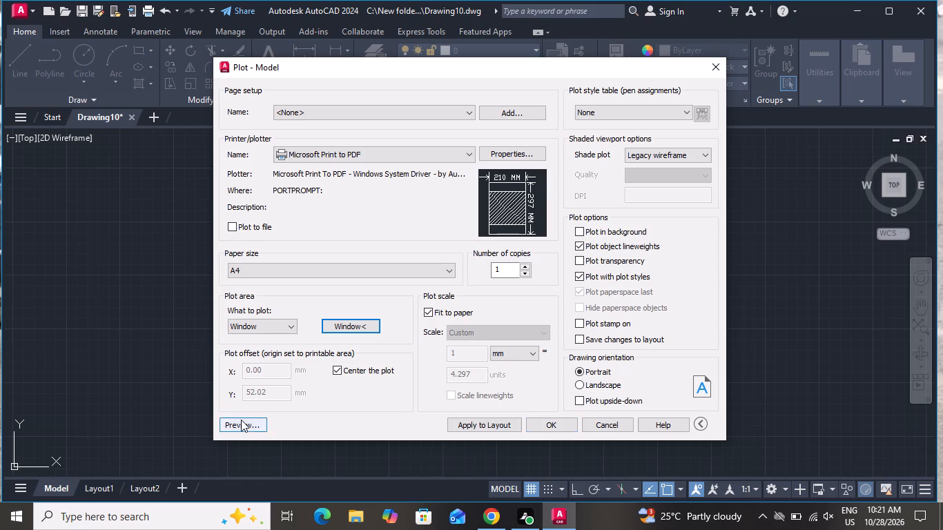
Preview the plot and examine the room labels, furniture, porch and stairs area, and overall dimensions on the sheet.
left_click(241, 420)
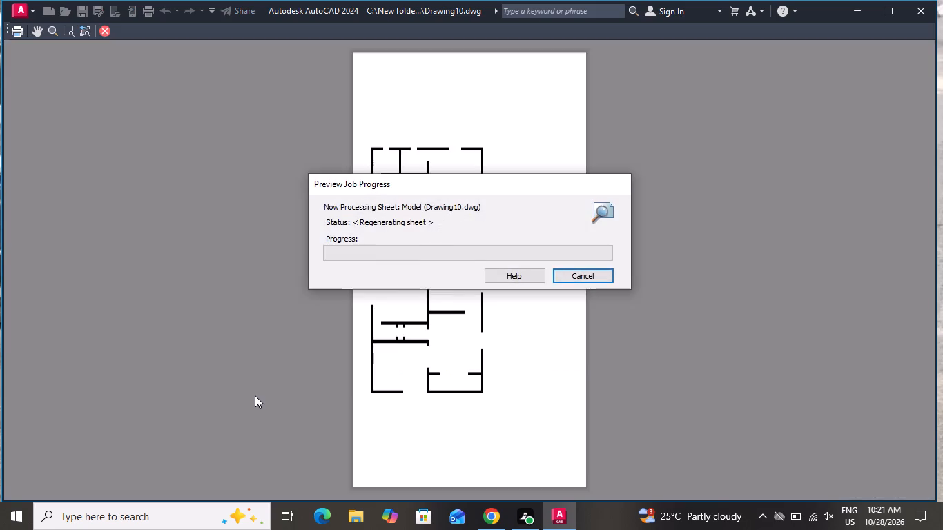
scroll(416, 267, "up", 2)
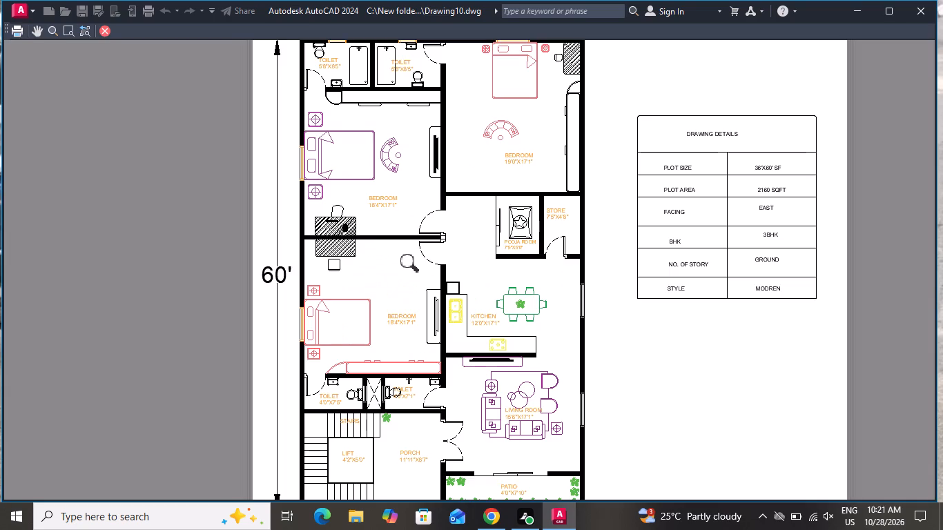
scroll(416, 266, "down", 1)
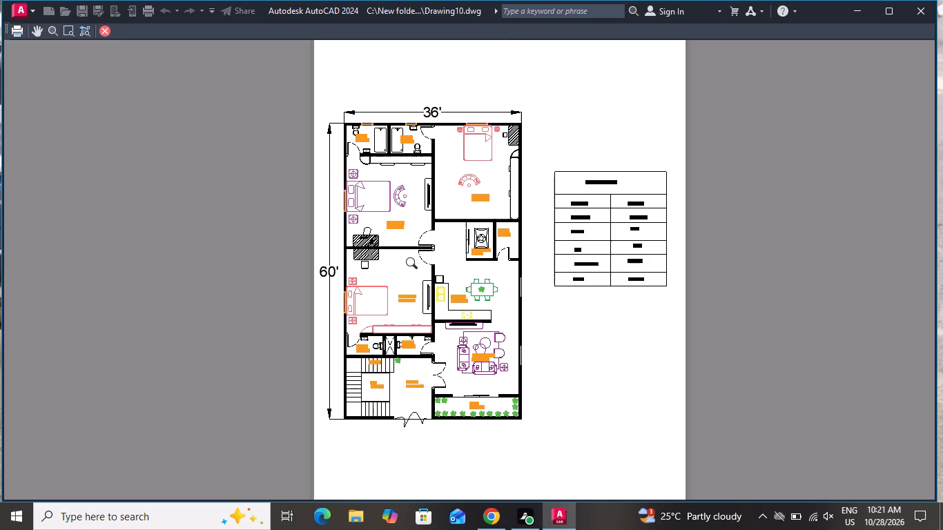
scroll(380, 423, "up", 2)
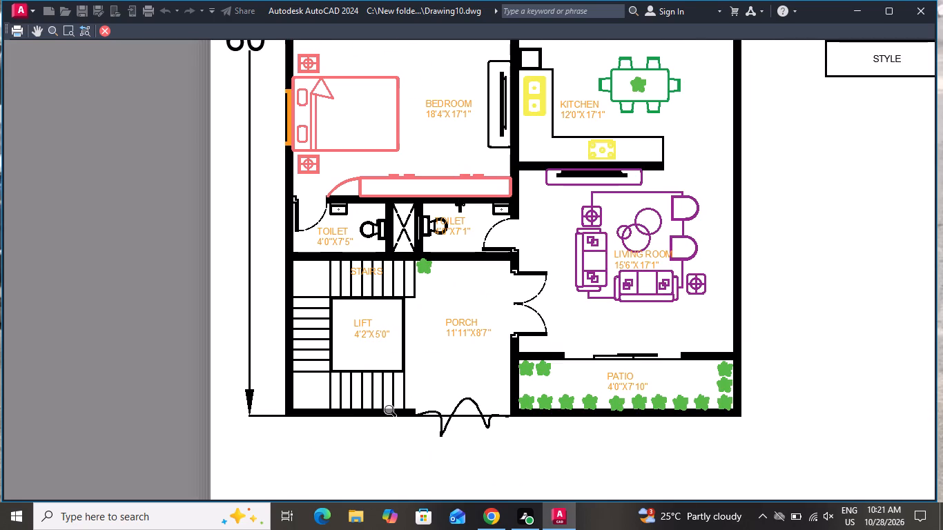
scroll(395, 413, "down", 2)
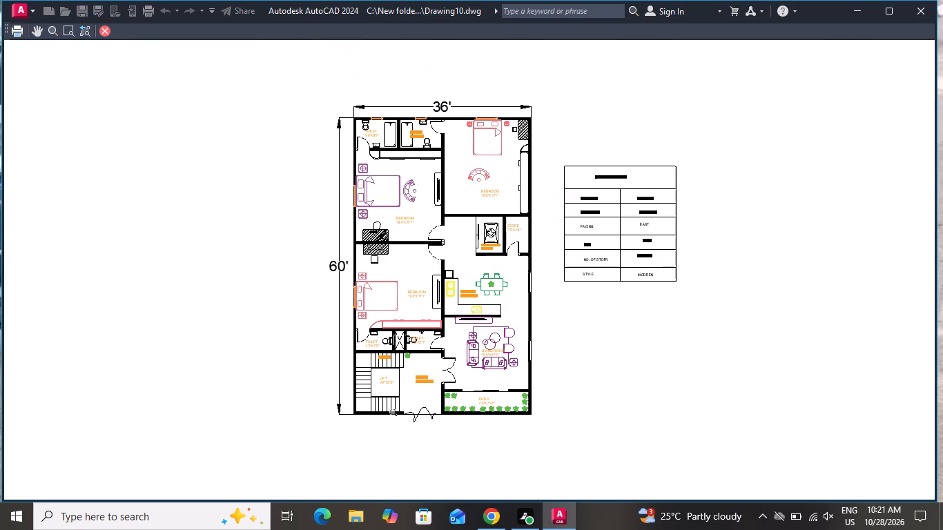
scroll(447, 127, "up", 3)
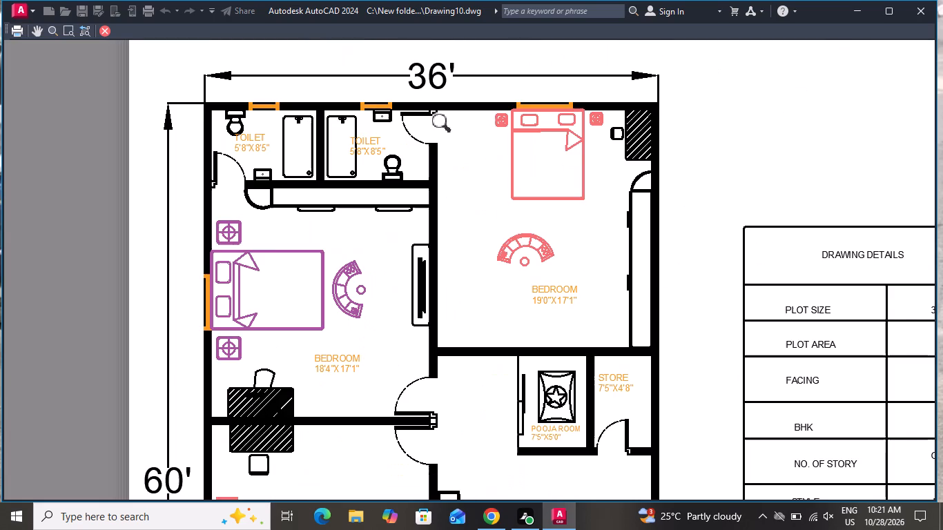
scroll(447, 126, "down", 4)
Plot the previewed sheet to a PDF file named PDF 10 in the AKSHA folder.
left_click(18, 35)
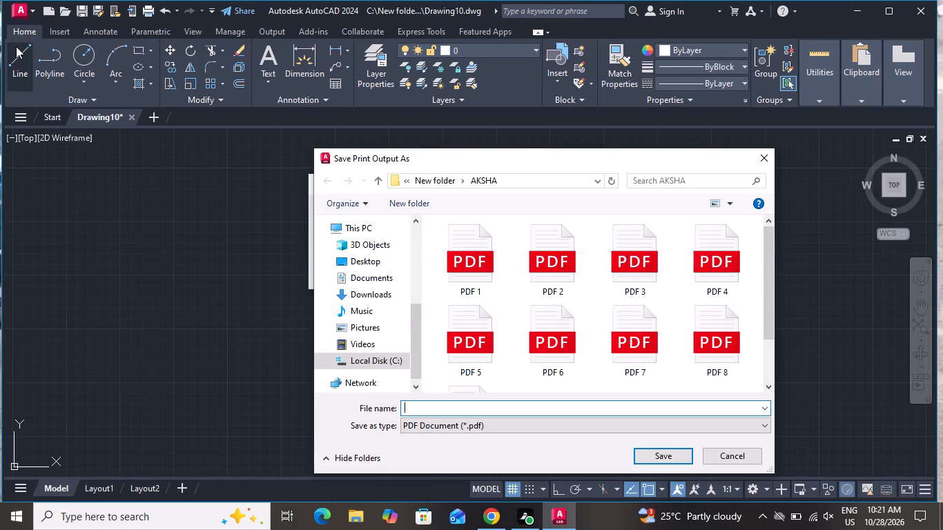
type("PDF 10")
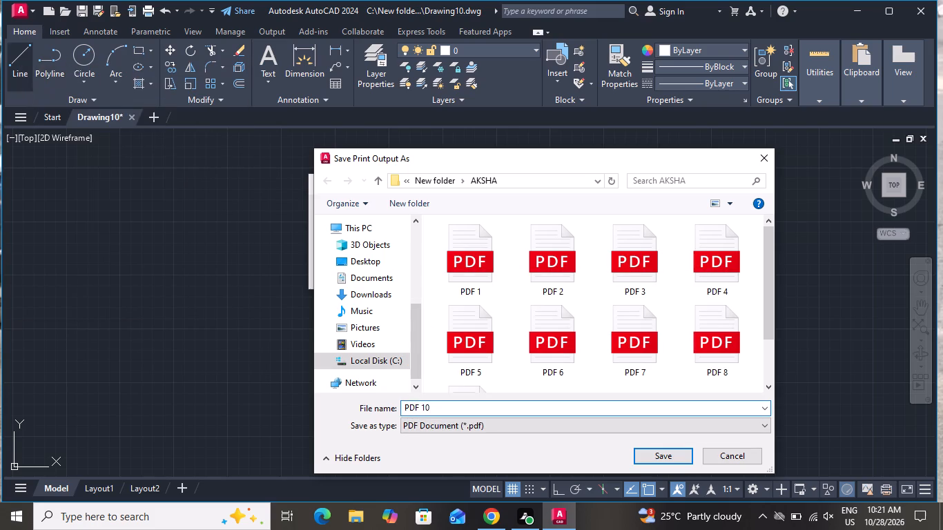
left_click(681, 456)
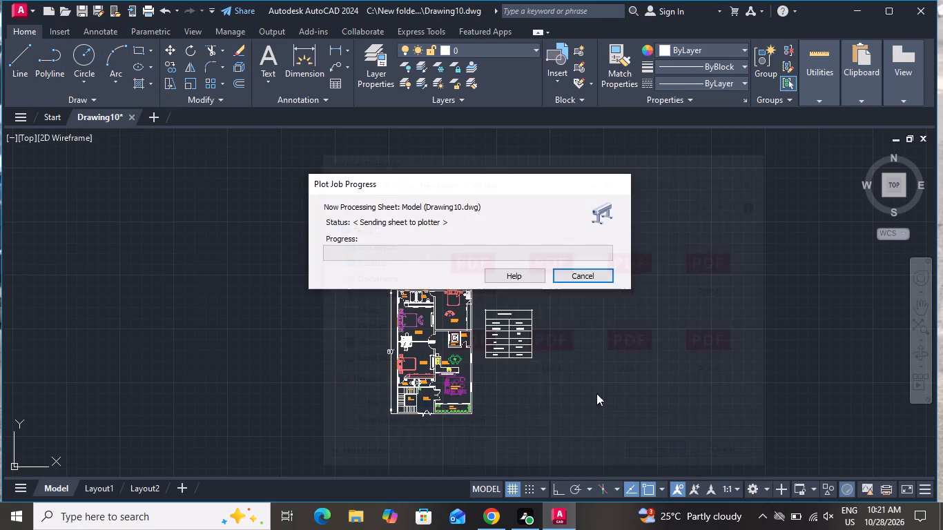
left_click_drag(528, 337, 514, 326)
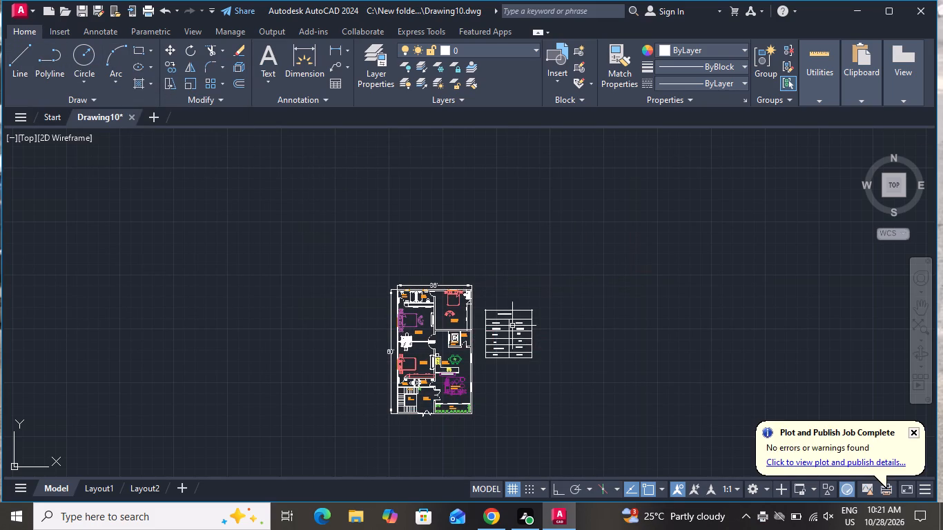